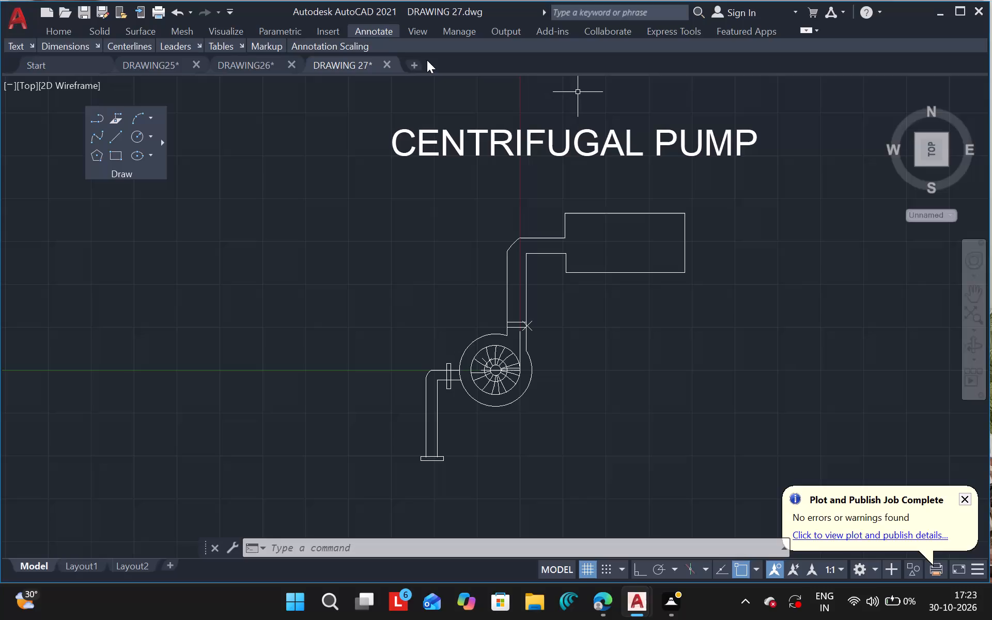
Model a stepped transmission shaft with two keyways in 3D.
Create a new blank drawing alongside the open pump drawing.
{"action": "left_click", "coordinate": [413, 66]}
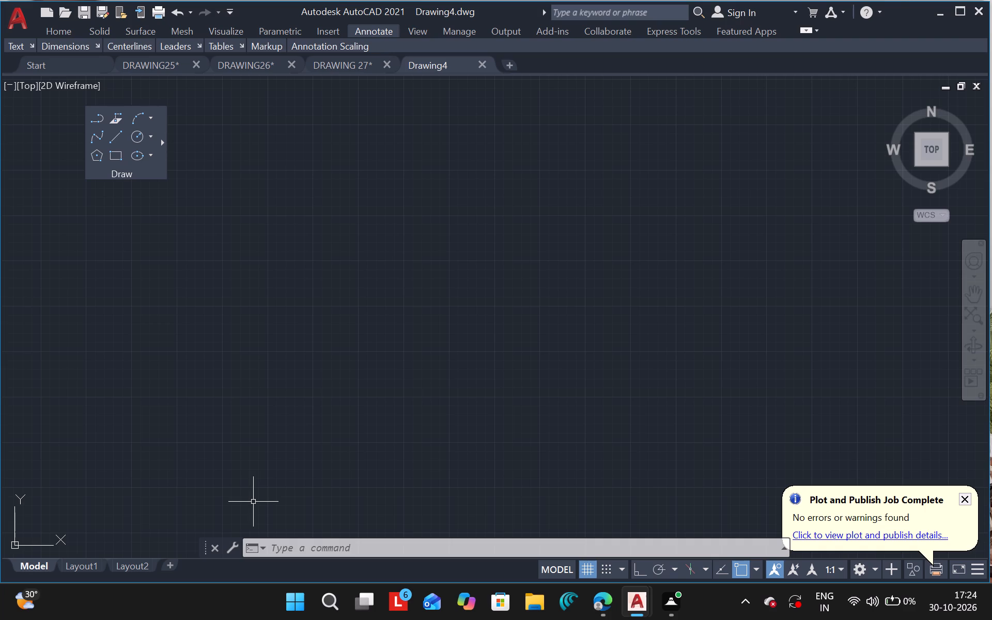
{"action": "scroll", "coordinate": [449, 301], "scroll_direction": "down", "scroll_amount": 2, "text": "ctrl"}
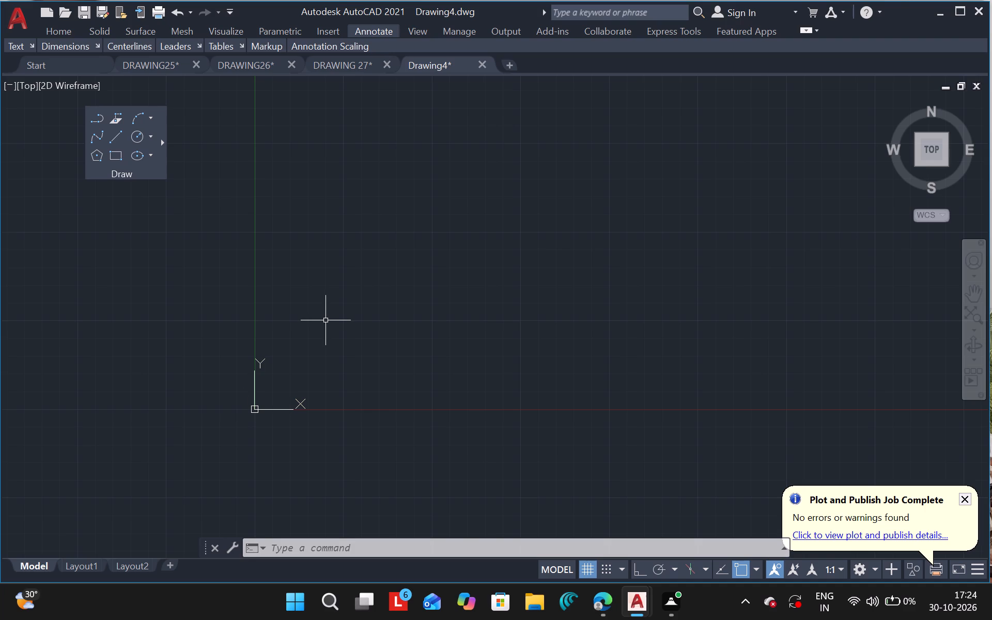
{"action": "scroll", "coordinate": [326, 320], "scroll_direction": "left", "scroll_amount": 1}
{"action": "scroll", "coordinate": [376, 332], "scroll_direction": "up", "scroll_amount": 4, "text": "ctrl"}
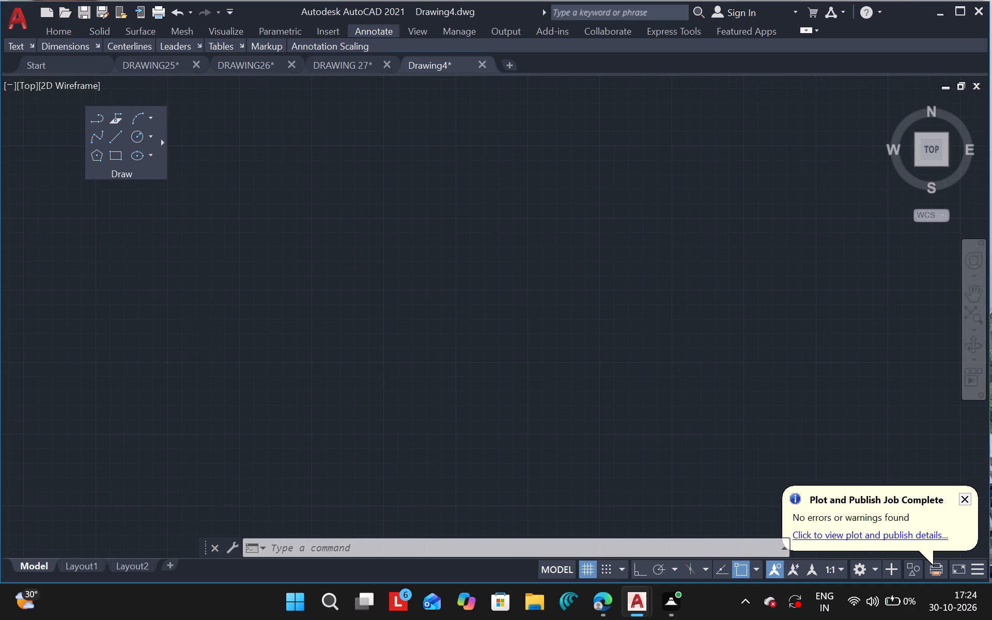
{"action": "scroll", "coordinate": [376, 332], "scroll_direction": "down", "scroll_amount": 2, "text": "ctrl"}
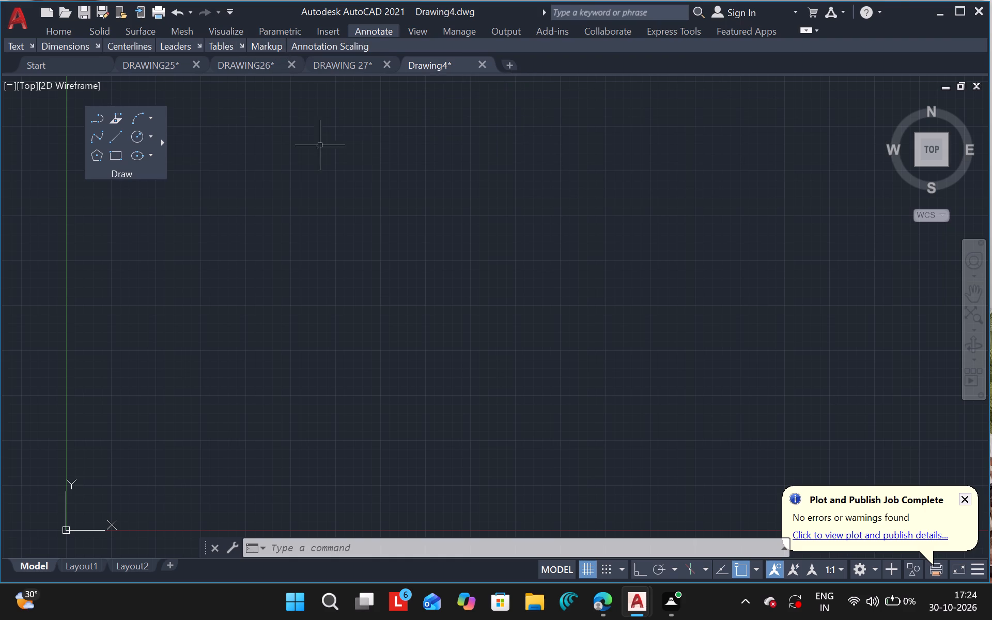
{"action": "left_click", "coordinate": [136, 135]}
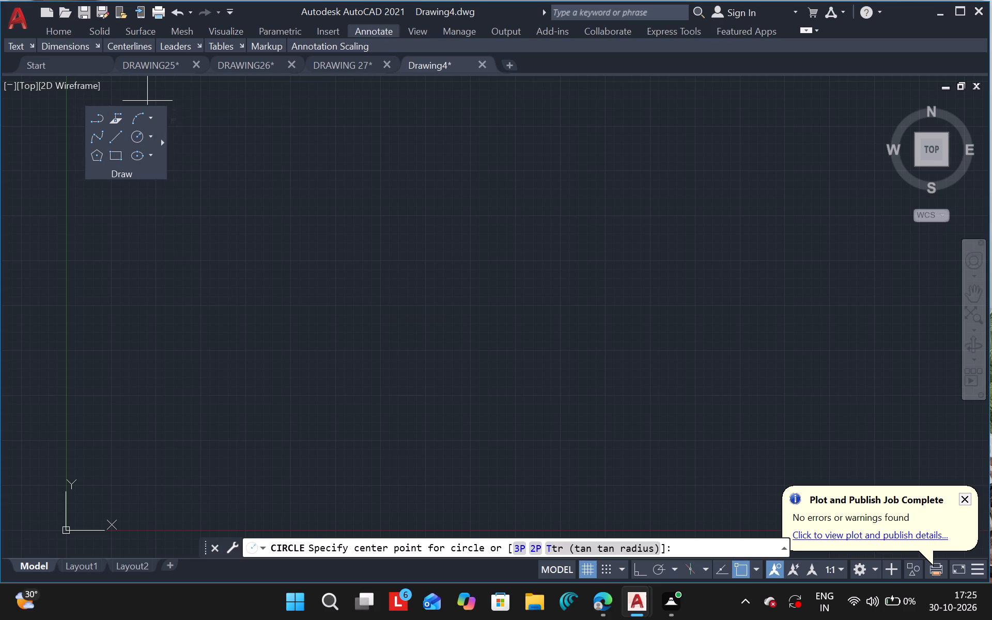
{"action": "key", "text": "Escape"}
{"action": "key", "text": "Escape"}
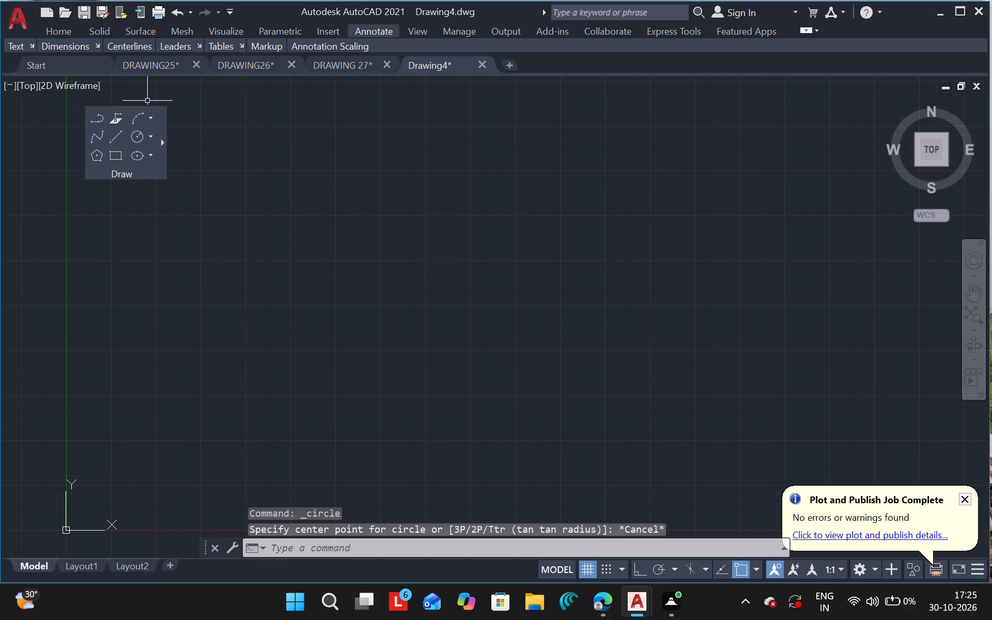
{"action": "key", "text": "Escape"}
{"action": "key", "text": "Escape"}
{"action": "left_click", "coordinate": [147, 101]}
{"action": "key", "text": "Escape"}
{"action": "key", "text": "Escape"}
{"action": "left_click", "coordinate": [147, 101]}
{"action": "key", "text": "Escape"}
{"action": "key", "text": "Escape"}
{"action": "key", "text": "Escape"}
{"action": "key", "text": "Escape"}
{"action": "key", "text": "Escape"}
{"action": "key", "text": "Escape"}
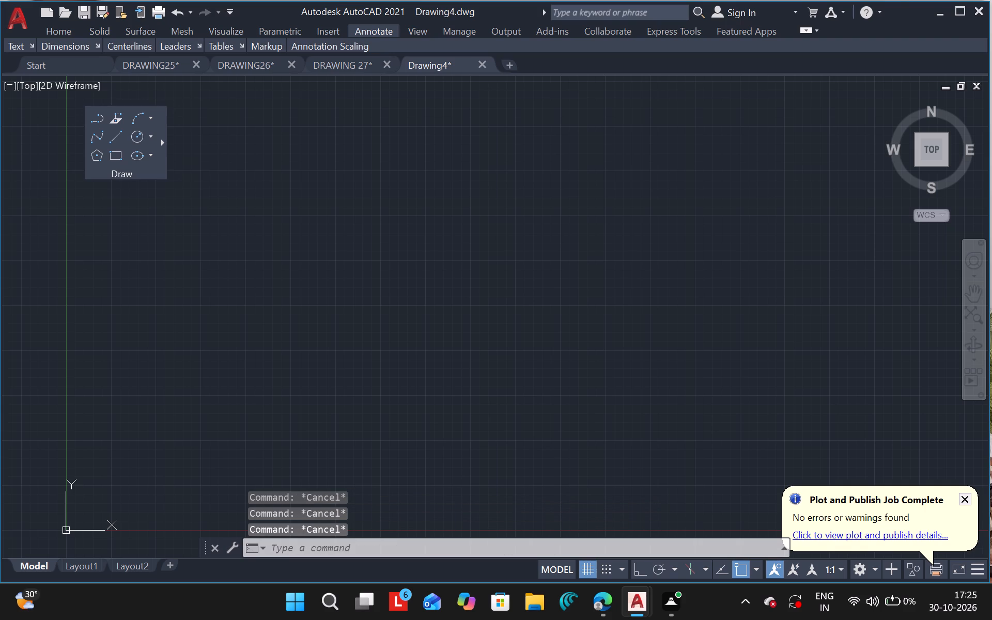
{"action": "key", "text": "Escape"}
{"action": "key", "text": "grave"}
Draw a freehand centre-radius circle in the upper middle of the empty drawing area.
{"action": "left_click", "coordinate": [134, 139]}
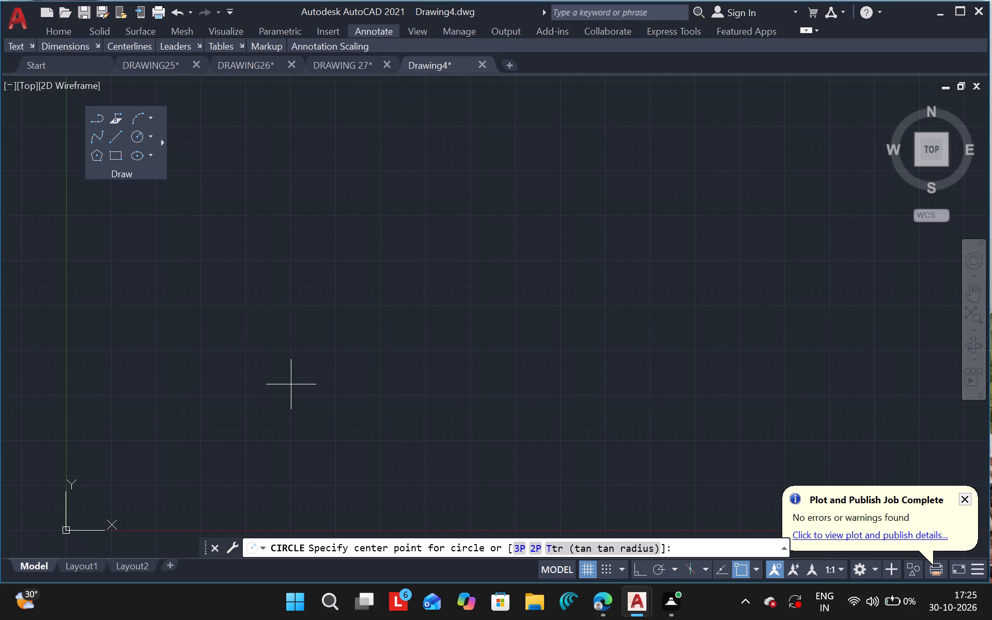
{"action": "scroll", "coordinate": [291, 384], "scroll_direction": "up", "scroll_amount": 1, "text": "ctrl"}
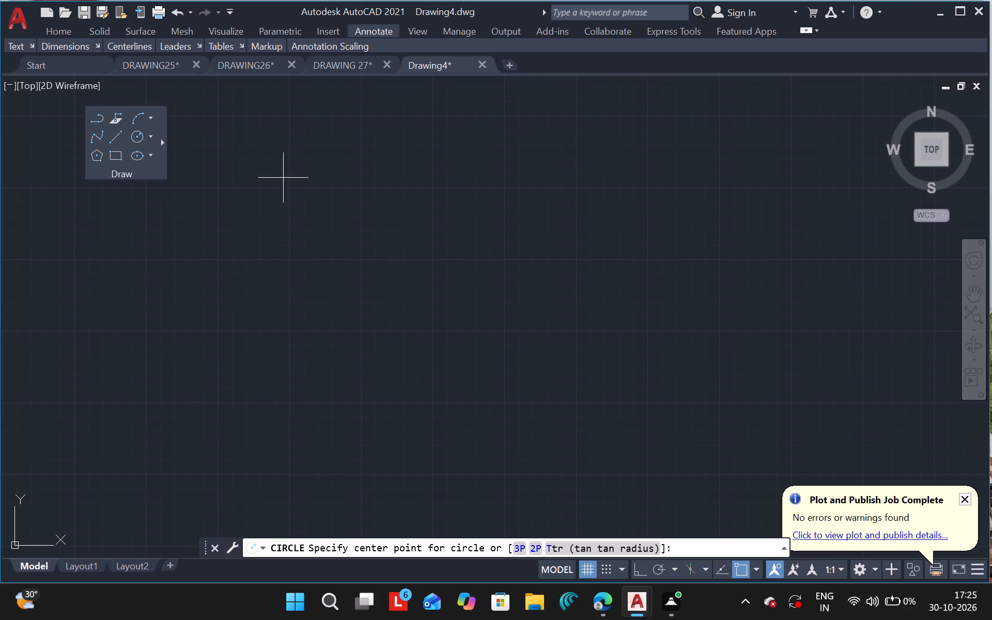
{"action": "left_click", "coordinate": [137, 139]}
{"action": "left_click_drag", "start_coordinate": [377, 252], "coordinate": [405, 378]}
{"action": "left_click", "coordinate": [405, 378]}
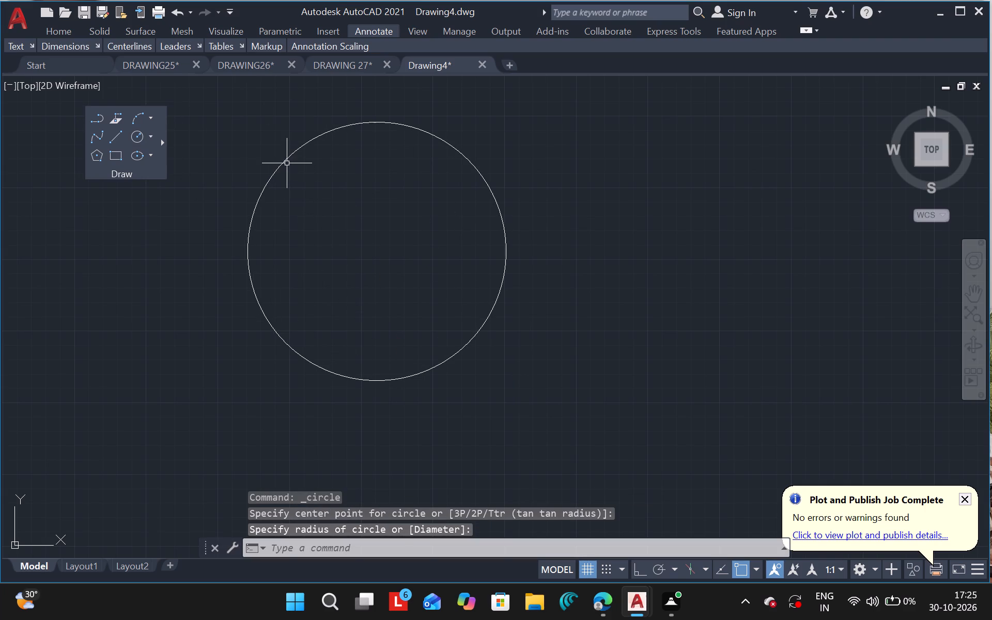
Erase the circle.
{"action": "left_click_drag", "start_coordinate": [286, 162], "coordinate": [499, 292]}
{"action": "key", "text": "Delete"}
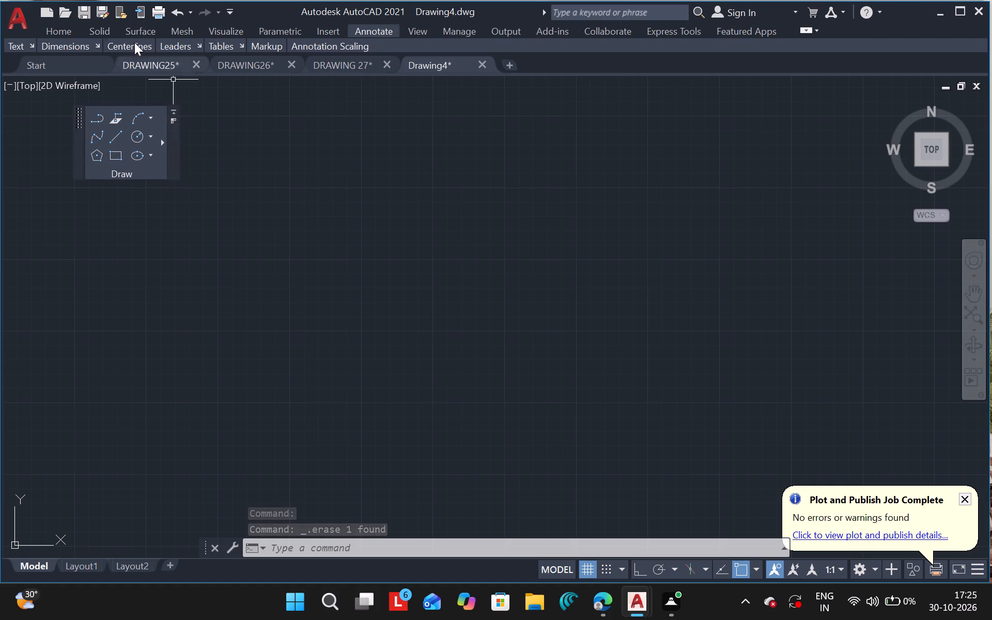
Draw a freehand rectangle, wider than tall, near the middle of the empty drawing area.
{"action": "left_click", "coordinate": [114, 160]}
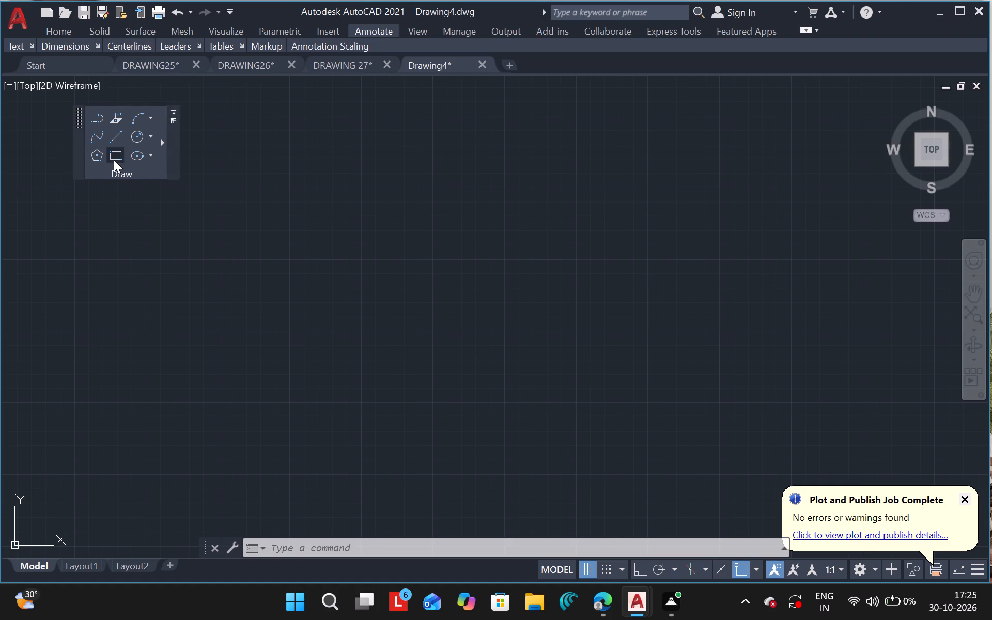
{"action": "left_click_drag", "start_coordinate": [287, 220], "coordinate": [291, 256]}
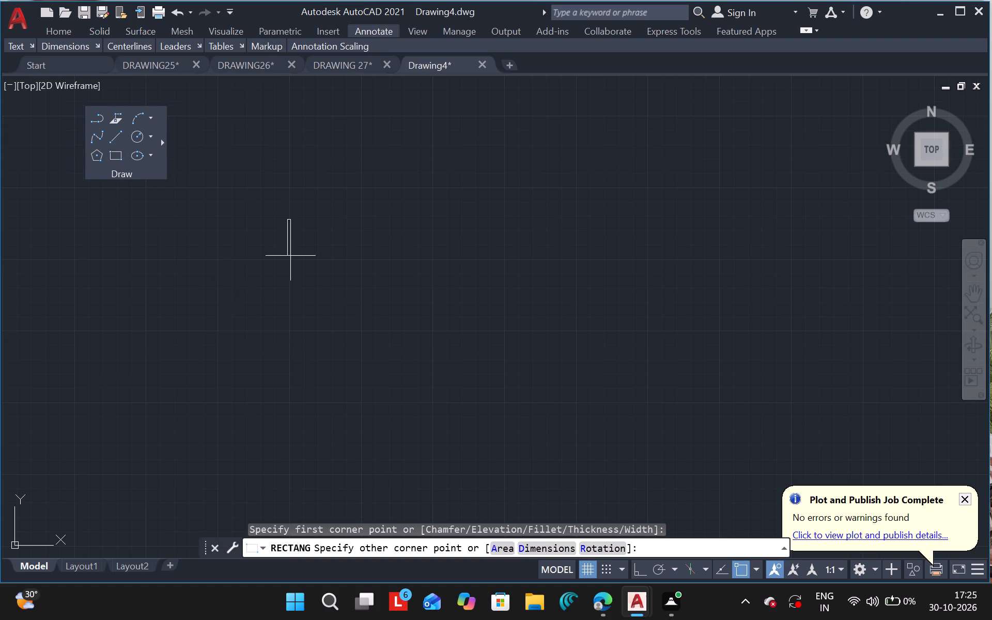
{"action": "left_click_drag", "start_coordinate": [291, 256], "coordinate": [348, 261]}
{"action": "left_click", "coordinate": [467, 348]}
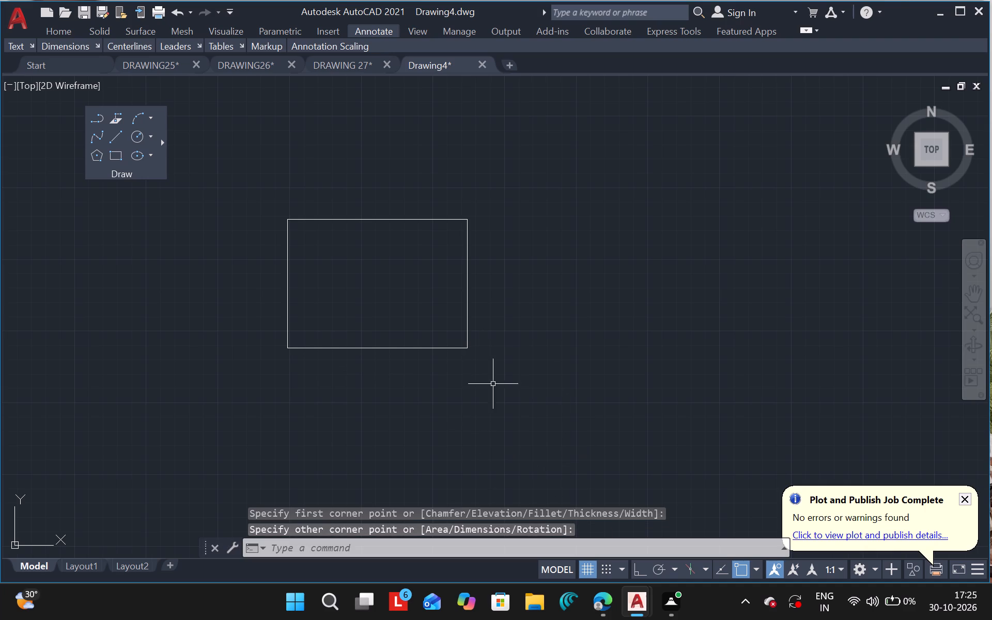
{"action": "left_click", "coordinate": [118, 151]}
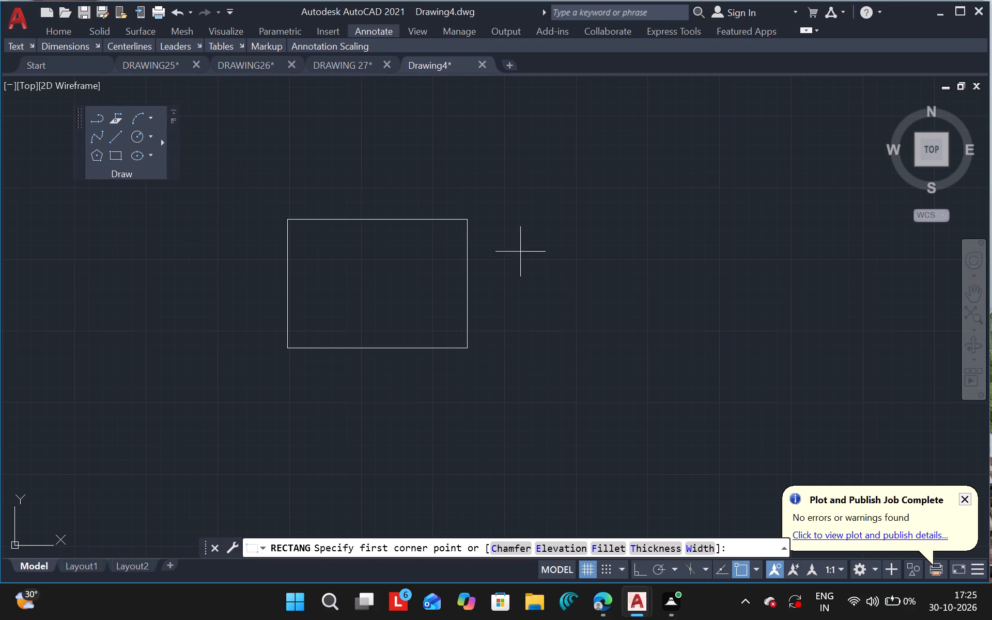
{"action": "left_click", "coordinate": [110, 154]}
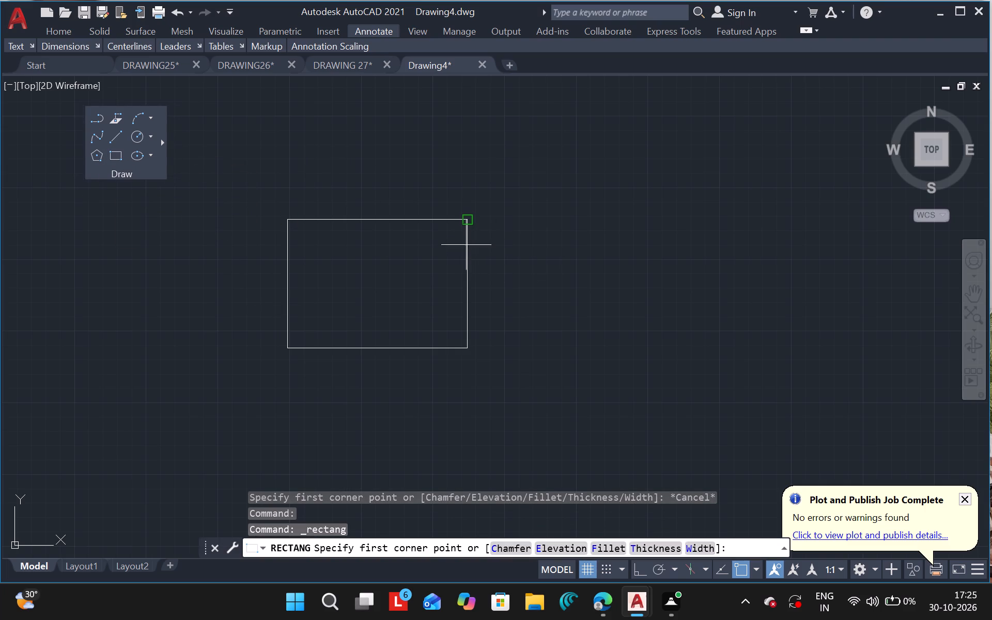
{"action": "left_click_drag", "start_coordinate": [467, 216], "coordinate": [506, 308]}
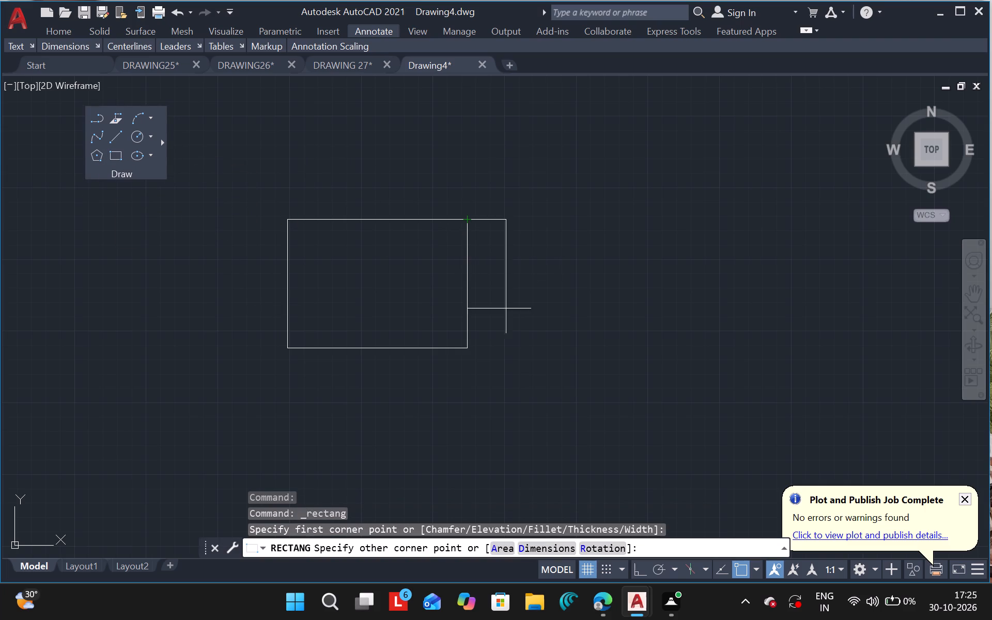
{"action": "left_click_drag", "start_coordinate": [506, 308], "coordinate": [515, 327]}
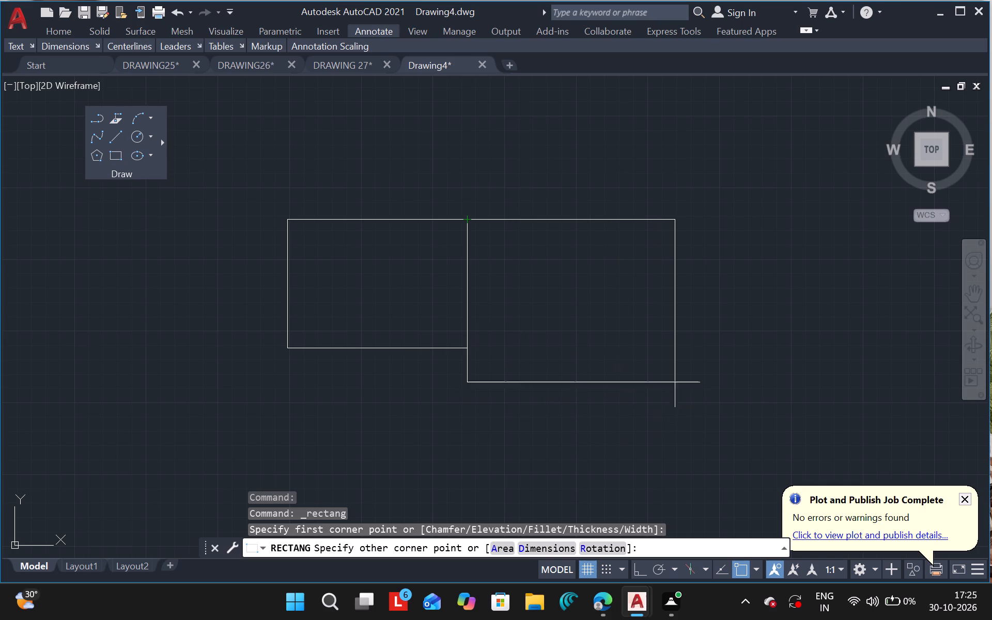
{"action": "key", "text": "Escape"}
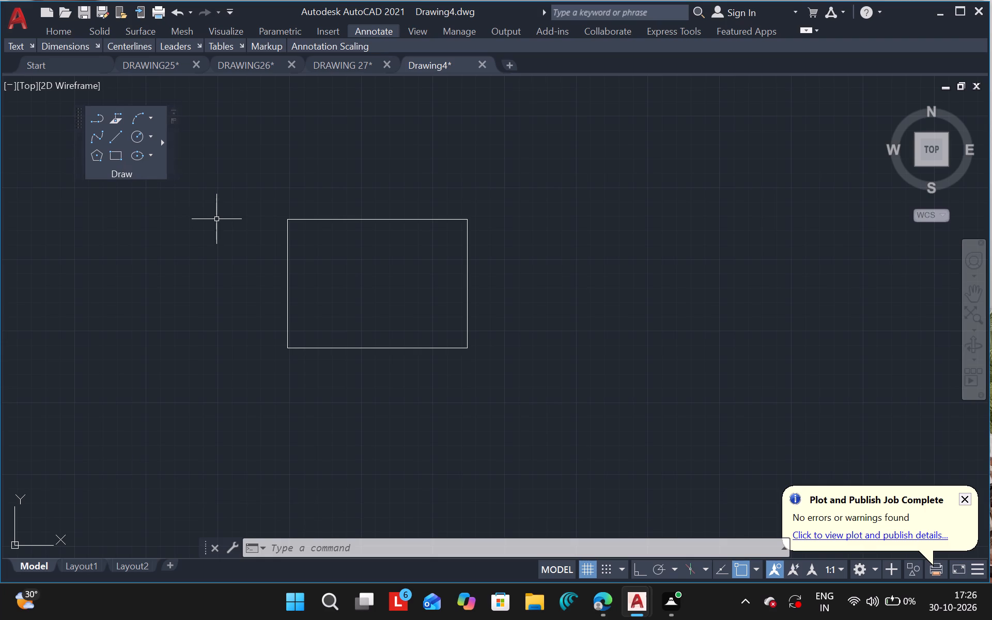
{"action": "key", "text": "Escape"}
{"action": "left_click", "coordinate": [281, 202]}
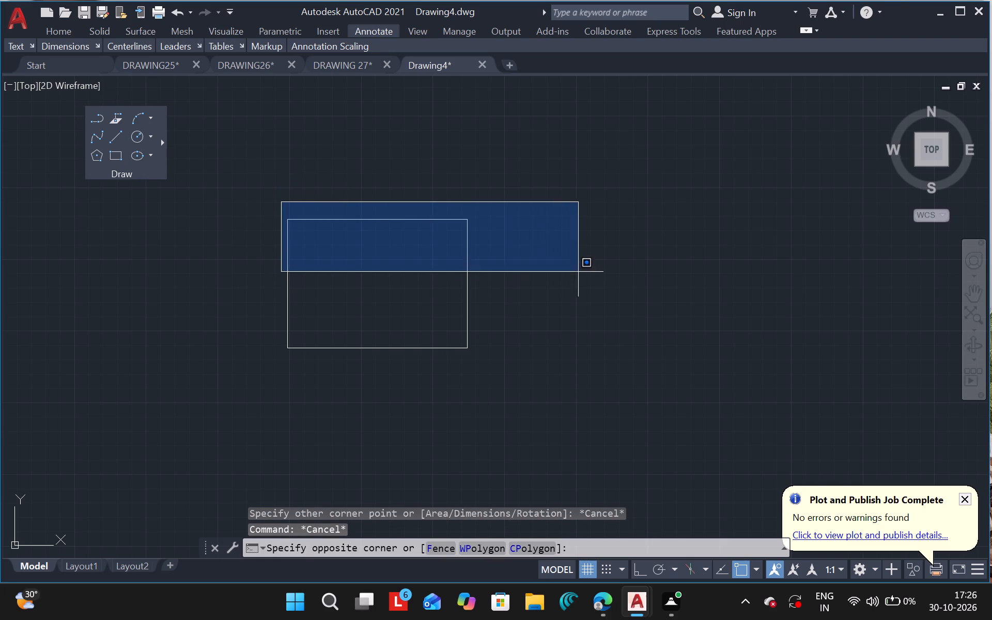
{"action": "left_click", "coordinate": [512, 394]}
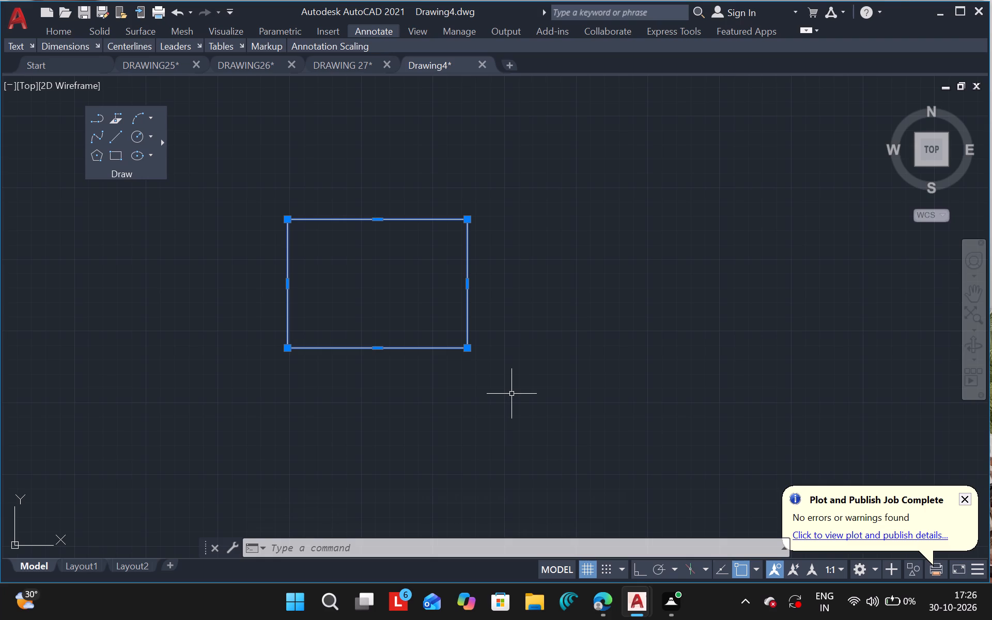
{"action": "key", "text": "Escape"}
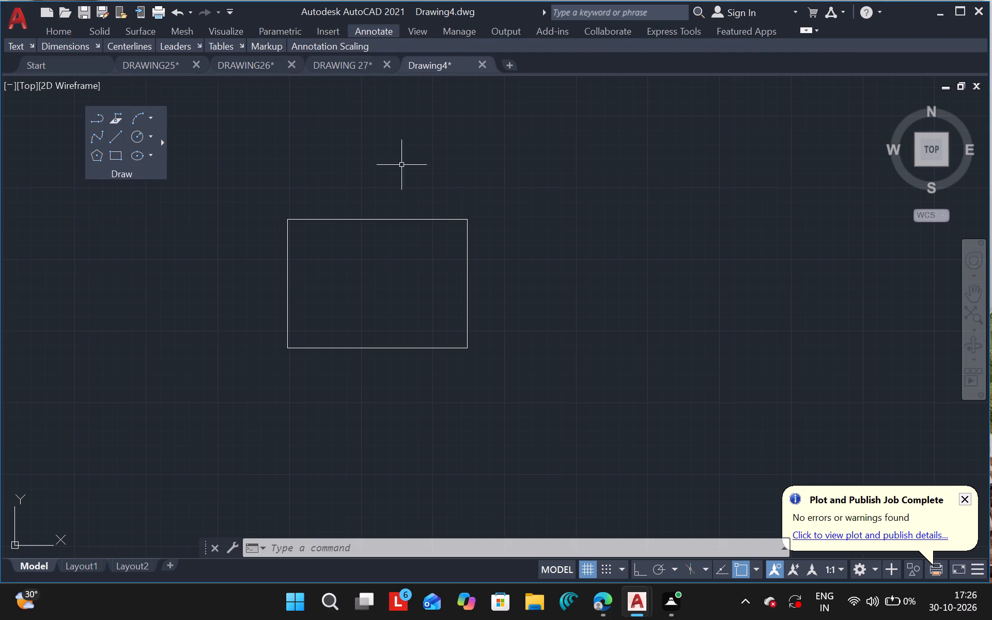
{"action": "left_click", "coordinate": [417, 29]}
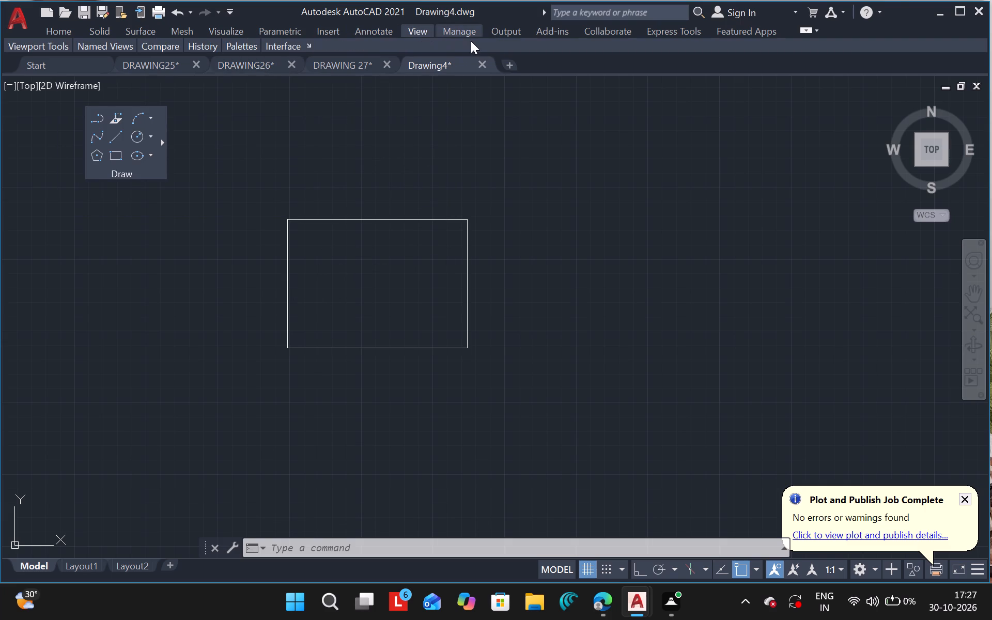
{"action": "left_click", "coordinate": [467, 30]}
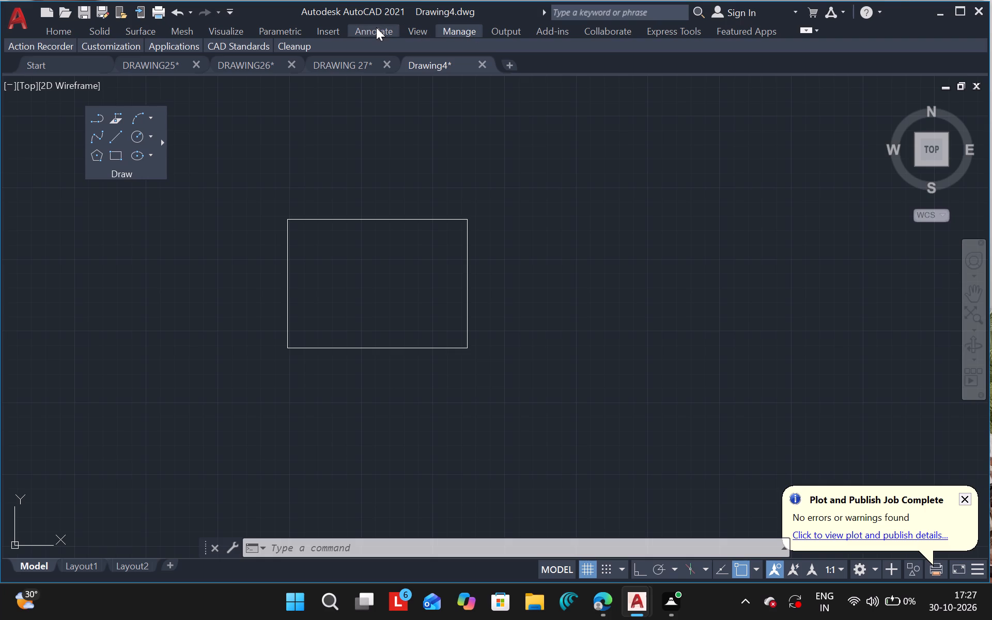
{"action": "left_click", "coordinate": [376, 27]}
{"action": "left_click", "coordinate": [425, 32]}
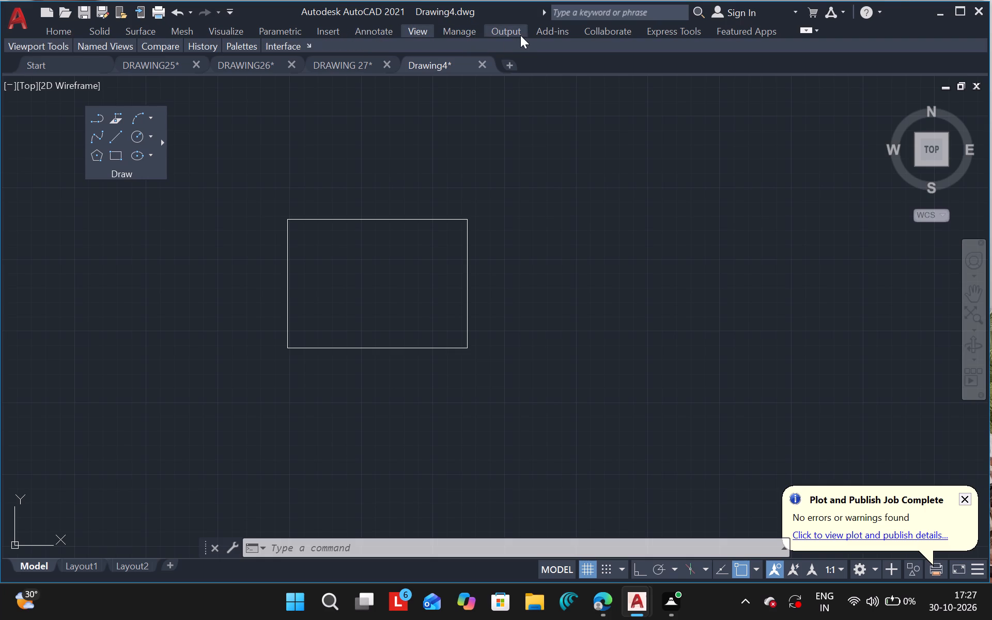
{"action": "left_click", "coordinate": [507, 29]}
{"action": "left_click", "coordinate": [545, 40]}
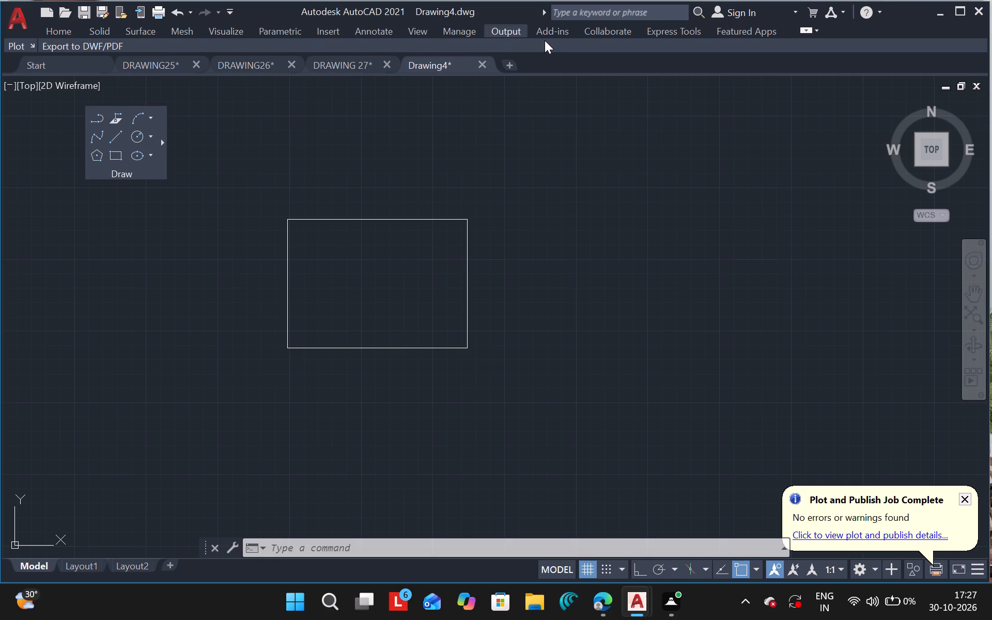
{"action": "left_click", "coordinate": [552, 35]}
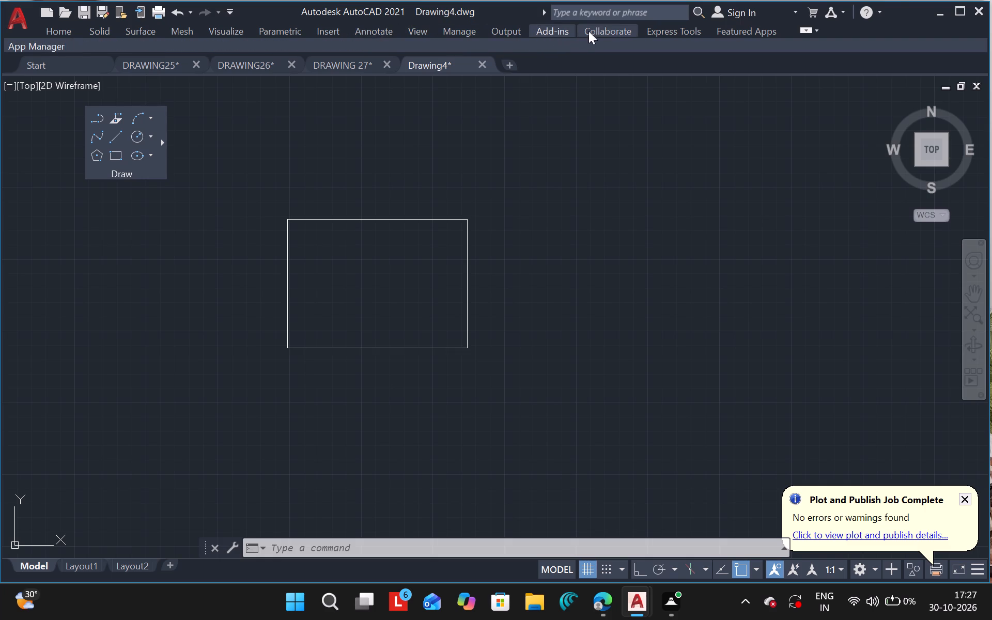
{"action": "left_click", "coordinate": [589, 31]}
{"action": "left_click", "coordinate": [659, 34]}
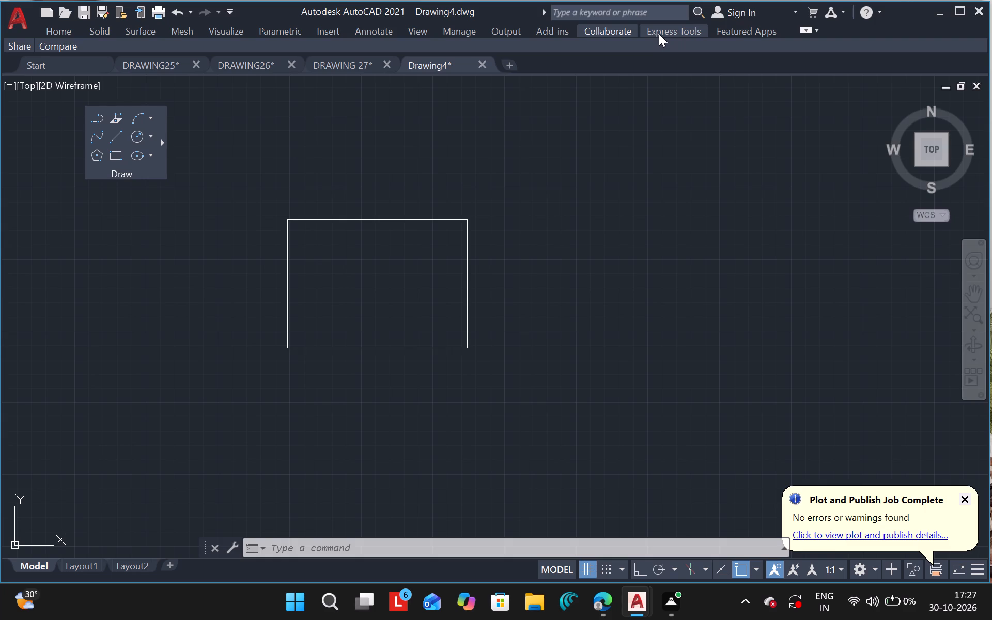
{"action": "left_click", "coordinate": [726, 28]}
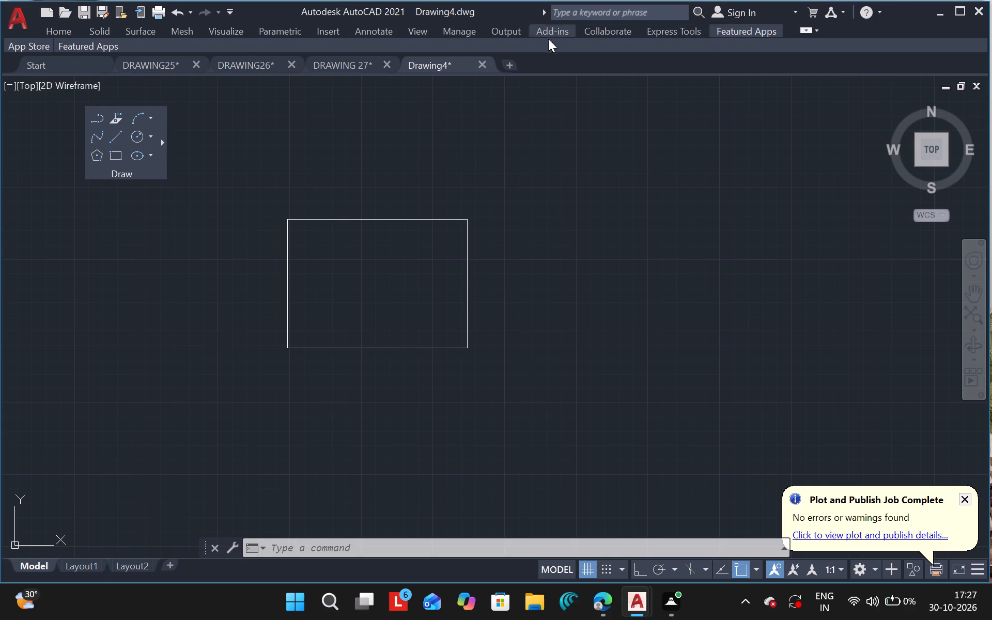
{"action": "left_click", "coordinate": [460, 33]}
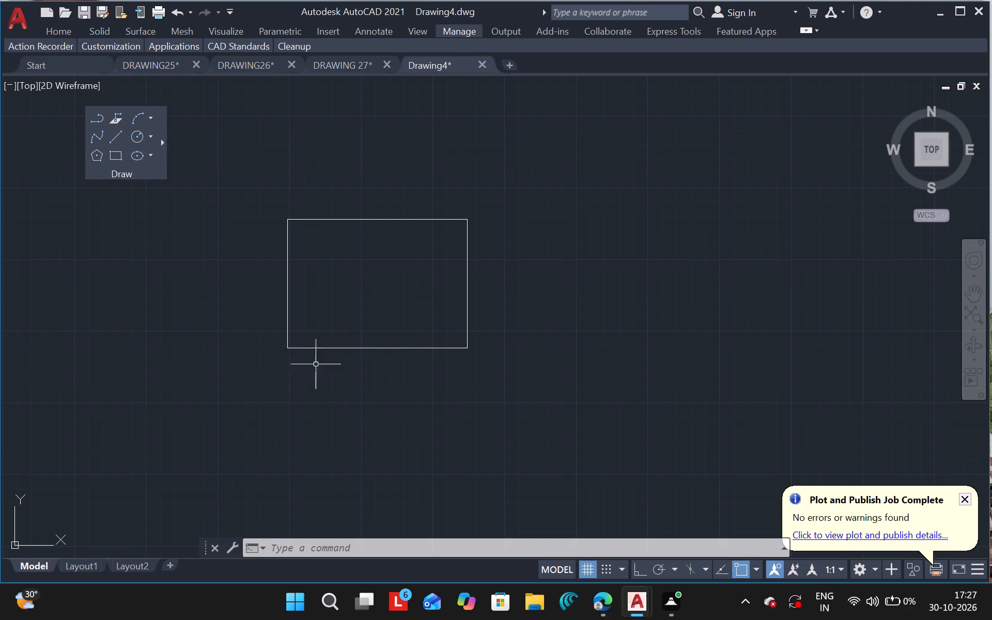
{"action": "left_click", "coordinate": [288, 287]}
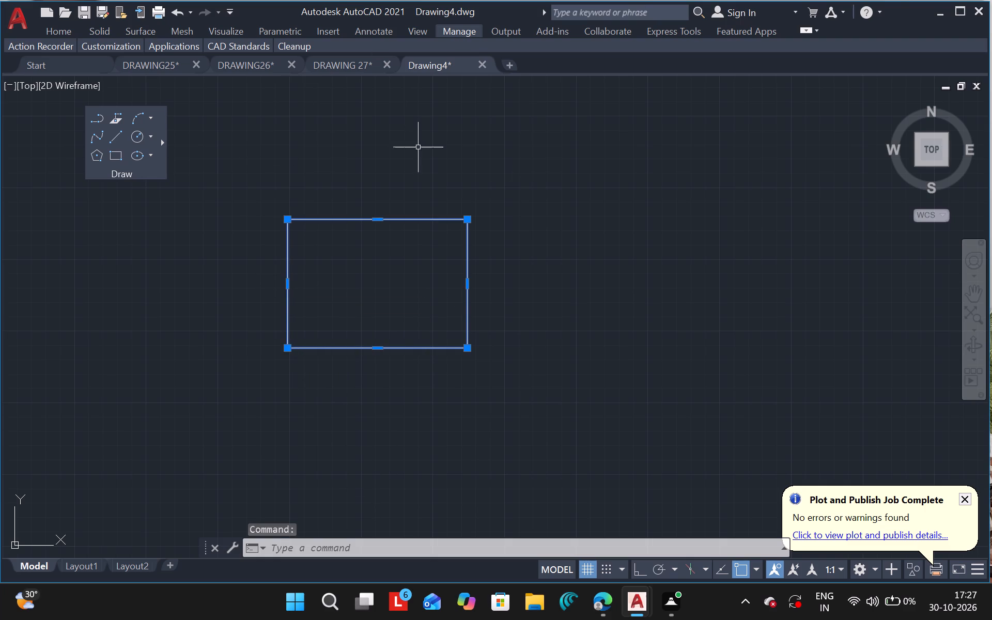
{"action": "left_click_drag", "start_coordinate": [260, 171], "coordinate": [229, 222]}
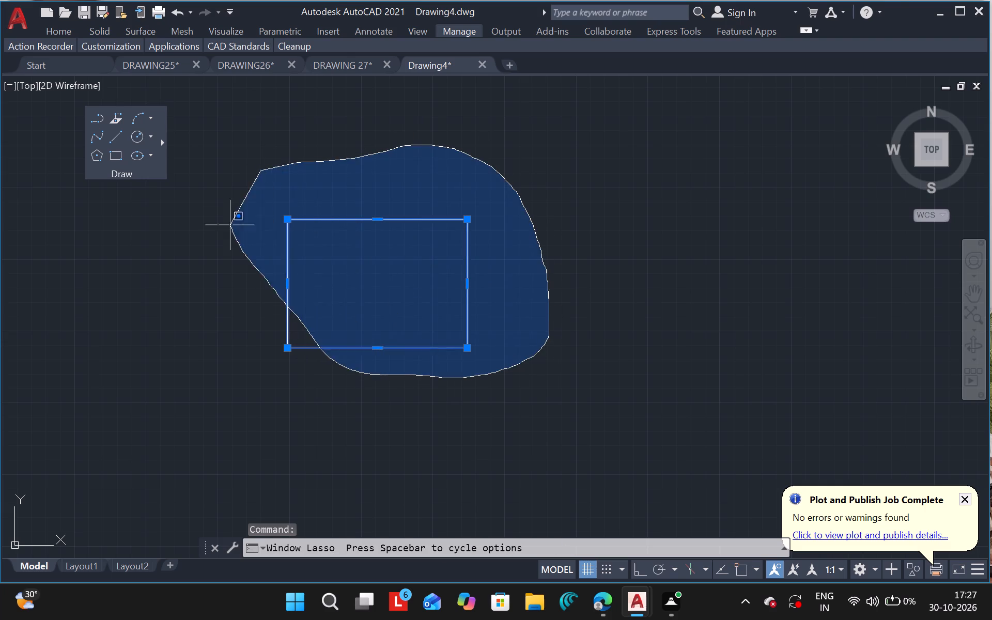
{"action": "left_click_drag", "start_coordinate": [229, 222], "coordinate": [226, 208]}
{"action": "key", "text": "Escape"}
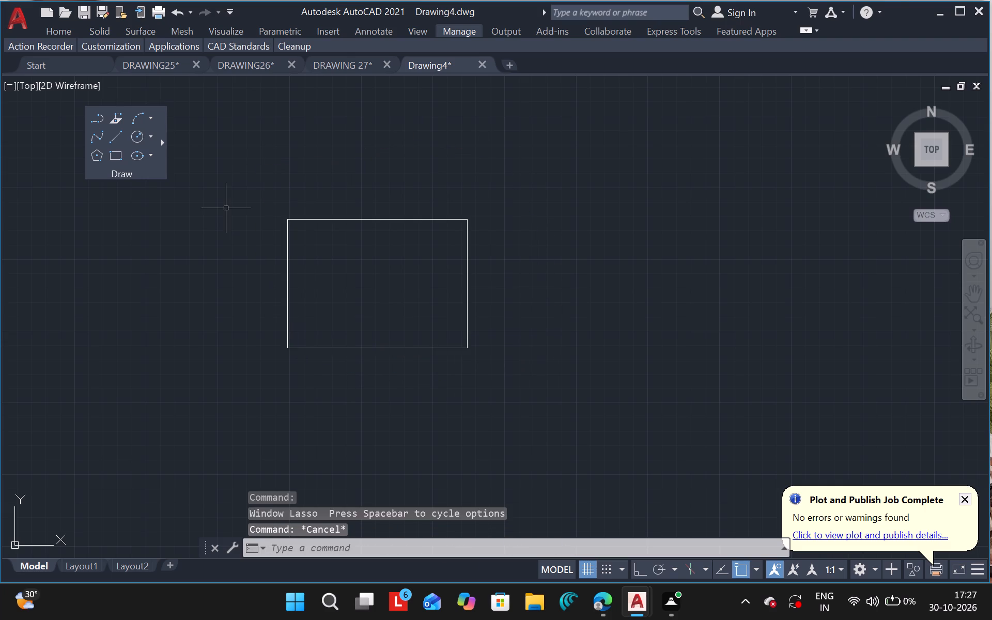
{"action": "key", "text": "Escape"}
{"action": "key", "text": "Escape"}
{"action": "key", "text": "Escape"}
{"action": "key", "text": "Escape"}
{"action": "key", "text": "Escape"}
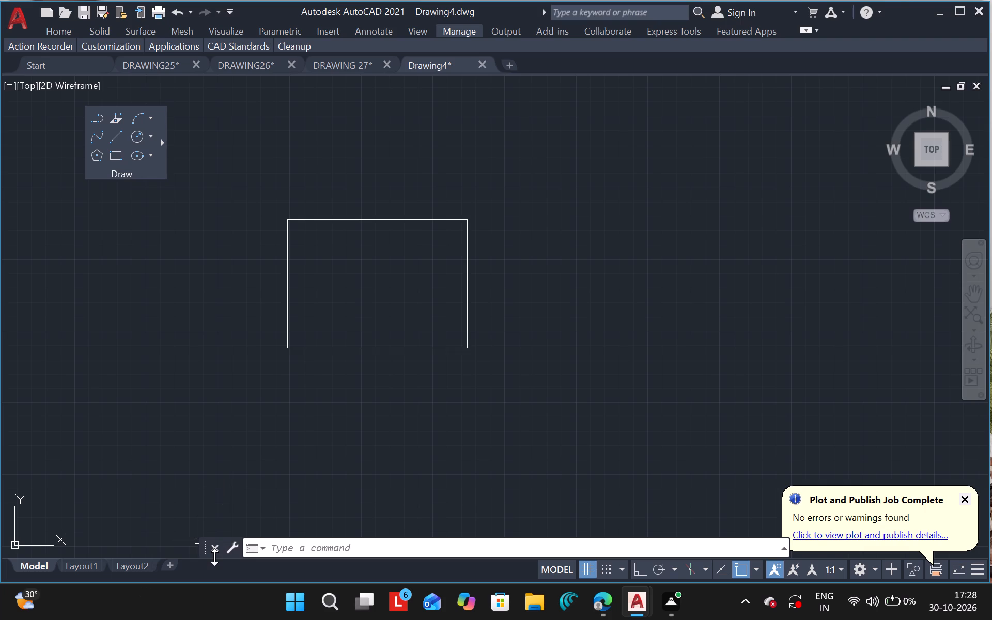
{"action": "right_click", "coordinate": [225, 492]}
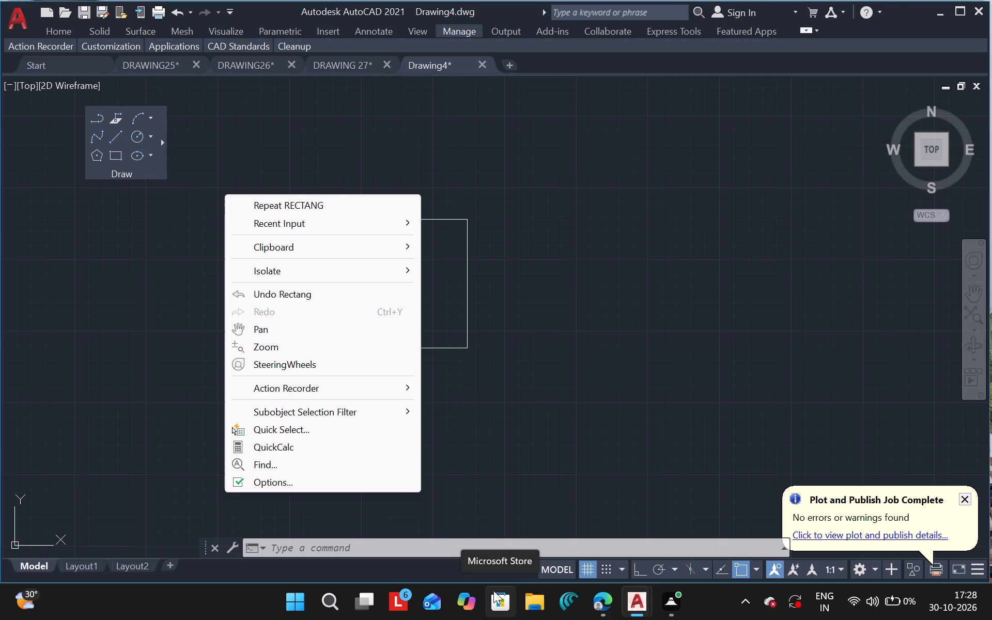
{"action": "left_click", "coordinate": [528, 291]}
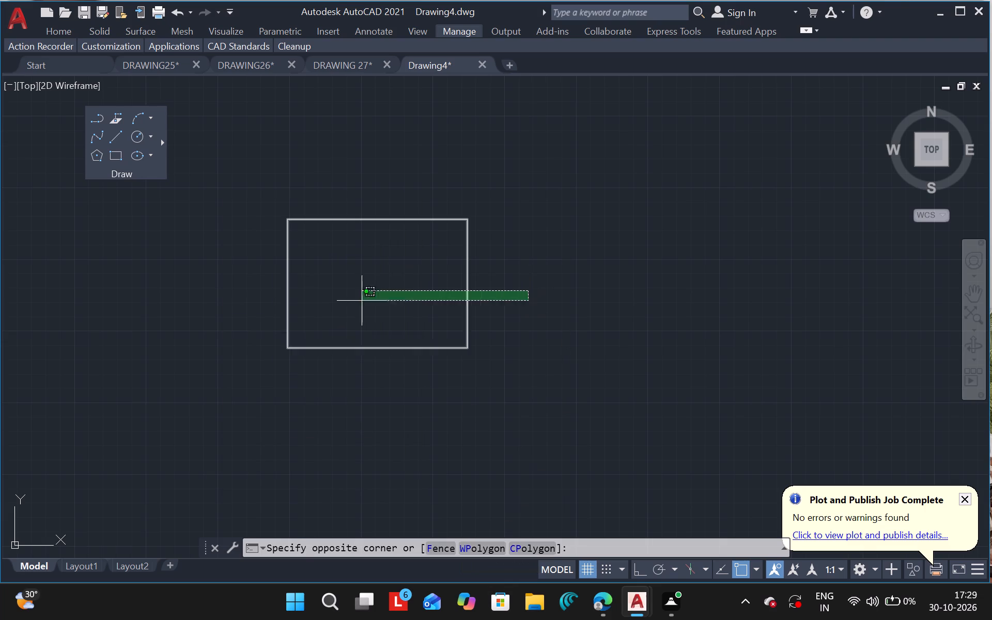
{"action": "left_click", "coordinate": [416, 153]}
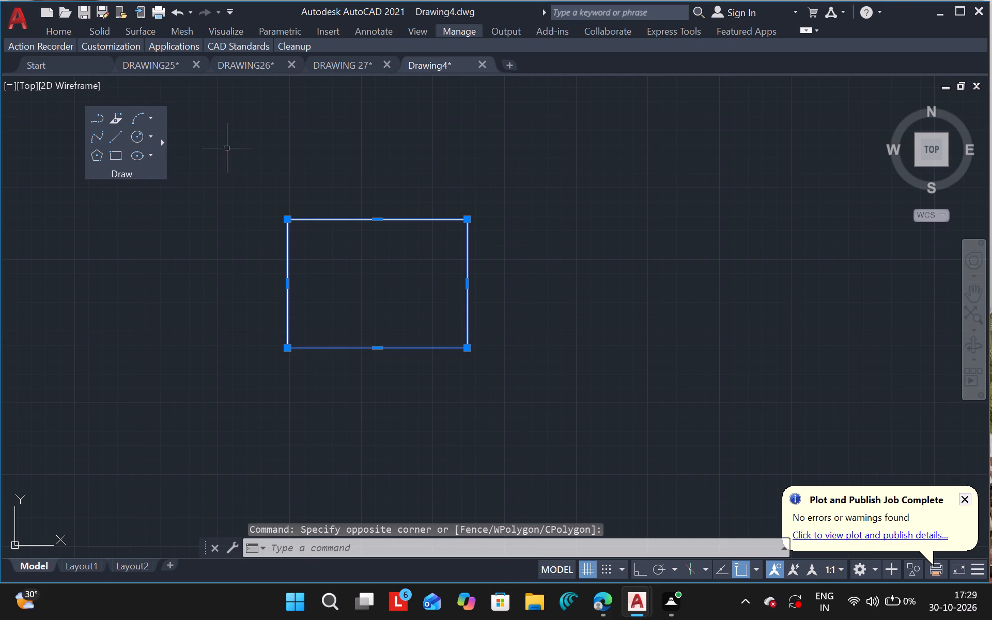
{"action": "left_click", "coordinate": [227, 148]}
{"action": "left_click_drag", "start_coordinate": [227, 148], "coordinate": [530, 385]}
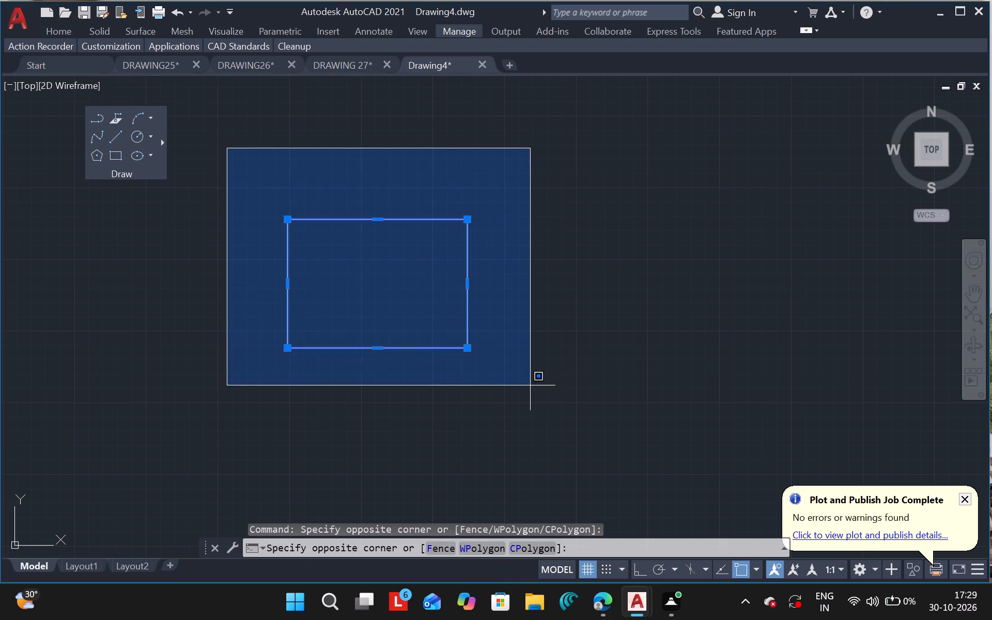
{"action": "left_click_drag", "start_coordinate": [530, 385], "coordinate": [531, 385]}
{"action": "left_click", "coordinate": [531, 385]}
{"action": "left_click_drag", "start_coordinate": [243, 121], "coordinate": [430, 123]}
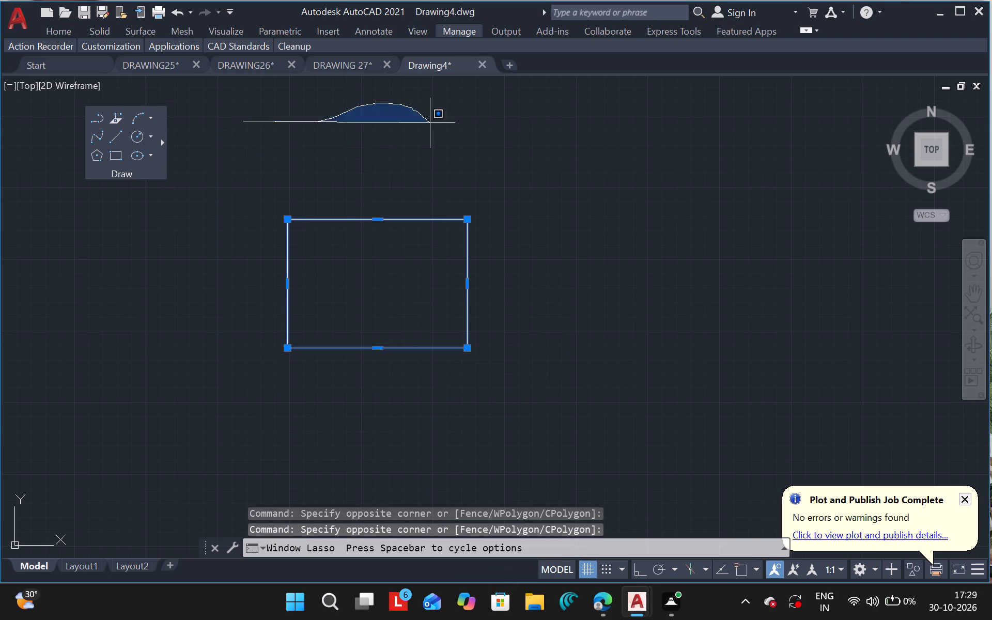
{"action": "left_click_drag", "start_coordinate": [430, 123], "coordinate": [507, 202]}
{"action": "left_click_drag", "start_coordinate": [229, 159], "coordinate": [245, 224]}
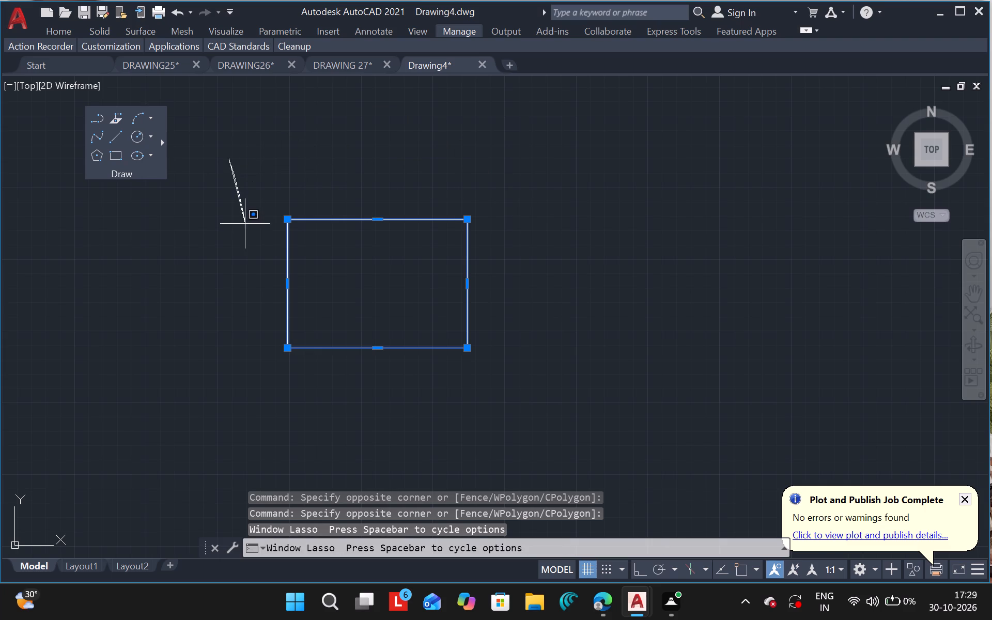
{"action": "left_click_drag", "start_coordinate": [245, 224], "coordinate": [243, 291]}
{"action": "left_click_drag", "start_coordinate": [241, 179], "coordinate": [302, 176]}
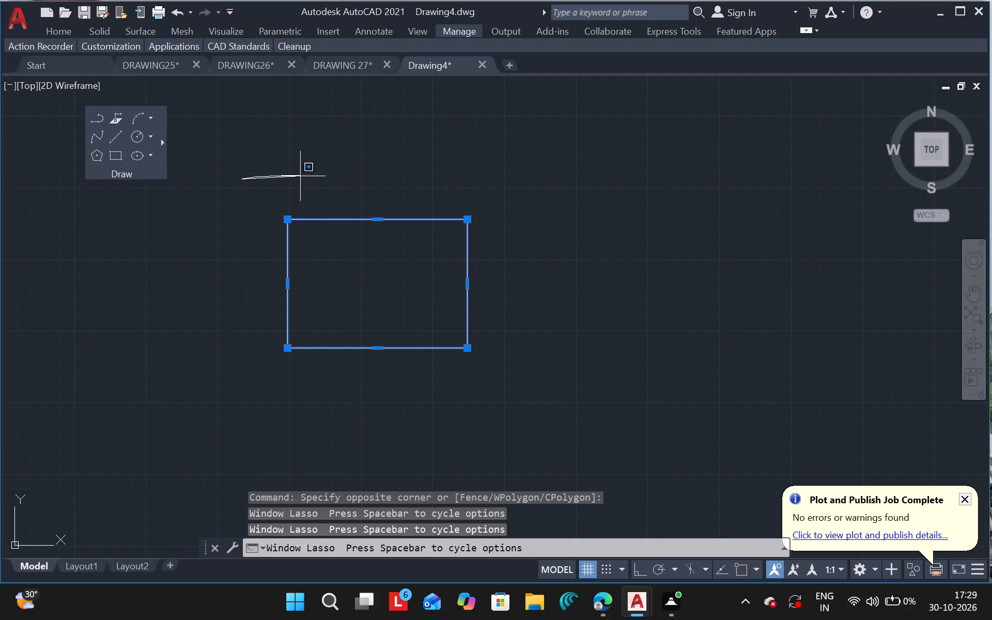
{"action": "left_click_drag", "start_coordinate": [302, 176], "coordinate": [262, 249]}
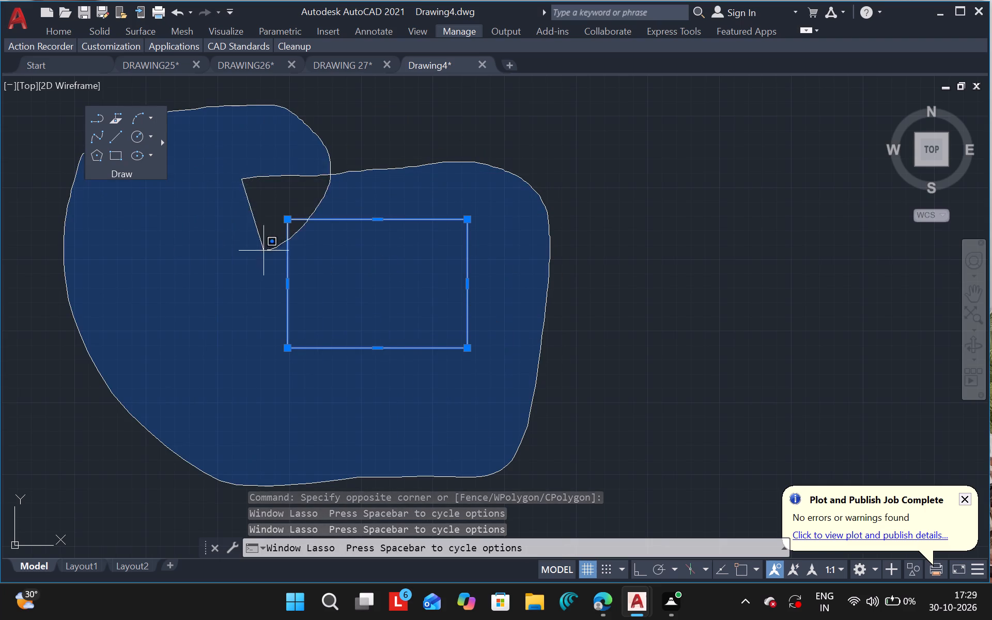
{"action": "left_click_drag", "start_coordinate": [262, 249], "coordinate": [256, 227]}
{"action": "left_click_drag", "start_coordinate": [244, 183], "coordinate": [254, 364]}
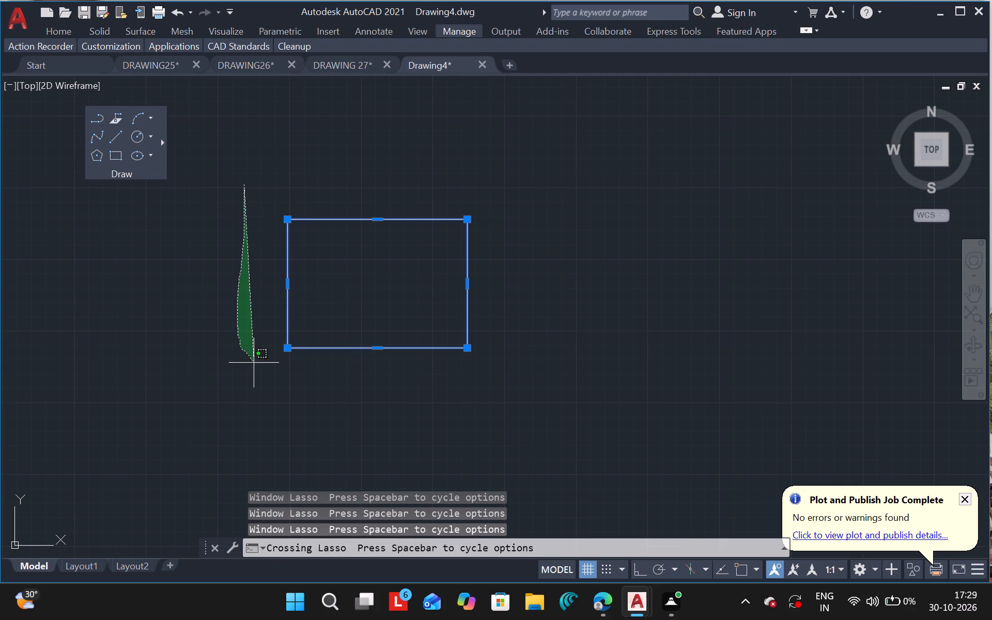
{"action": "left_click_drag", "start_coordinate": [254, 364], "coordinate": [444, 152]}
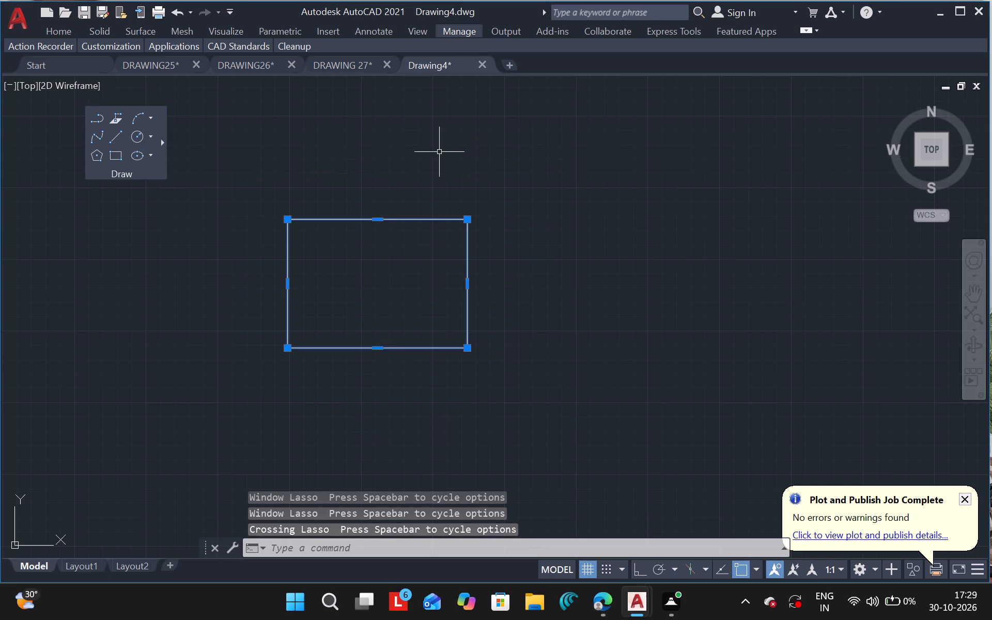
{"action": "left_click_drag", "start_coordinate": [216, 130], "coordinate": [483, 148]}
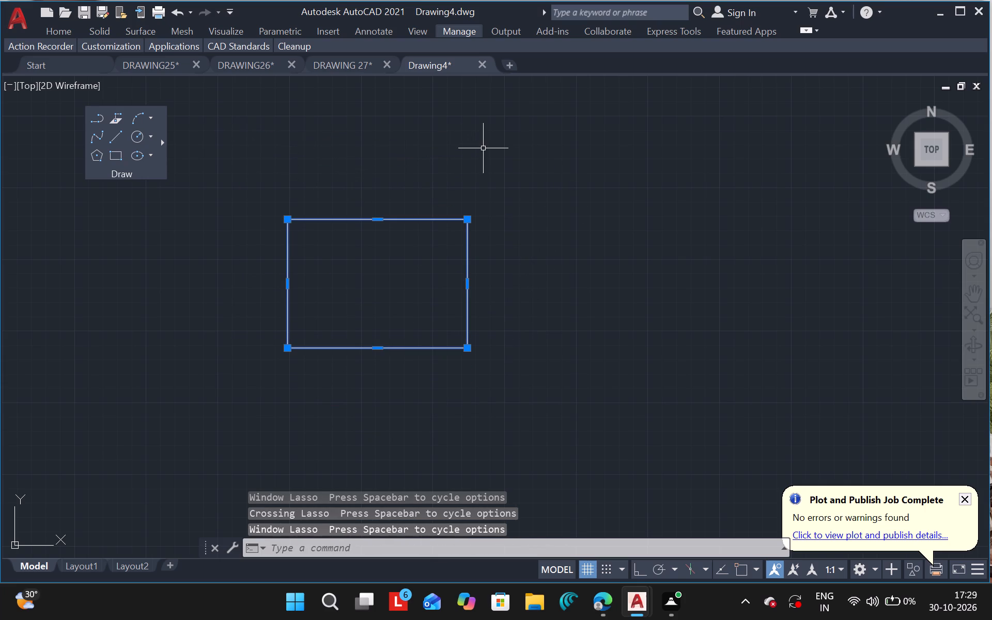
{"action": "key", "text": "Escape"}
Erase the rectangle near the middle of the drawing area.
{"action": "left_click", "coordinate": [254, 129]}
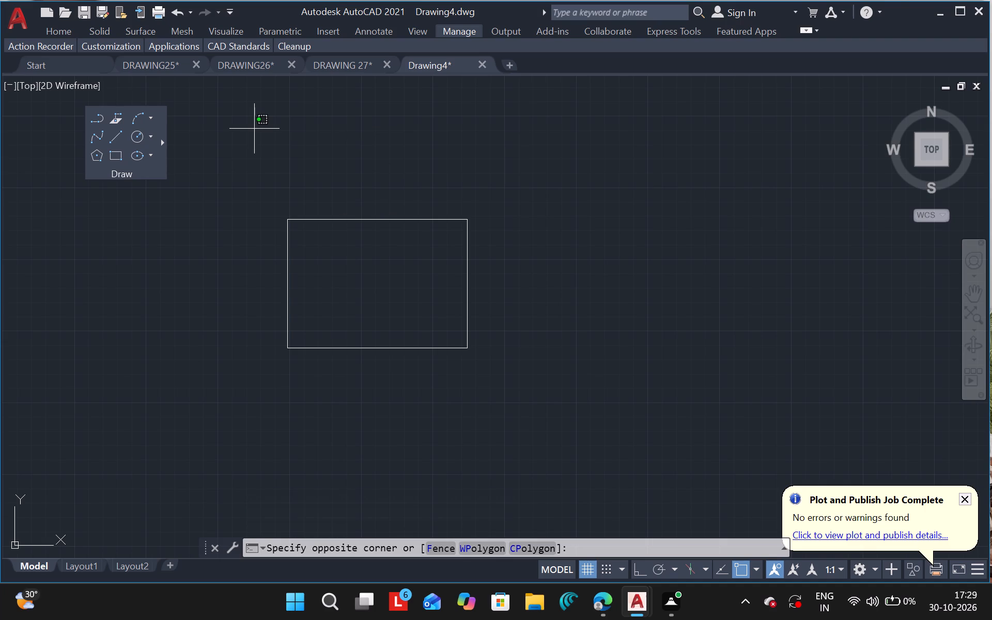
{"action": "left_click", "coordinate": [529, 433]}
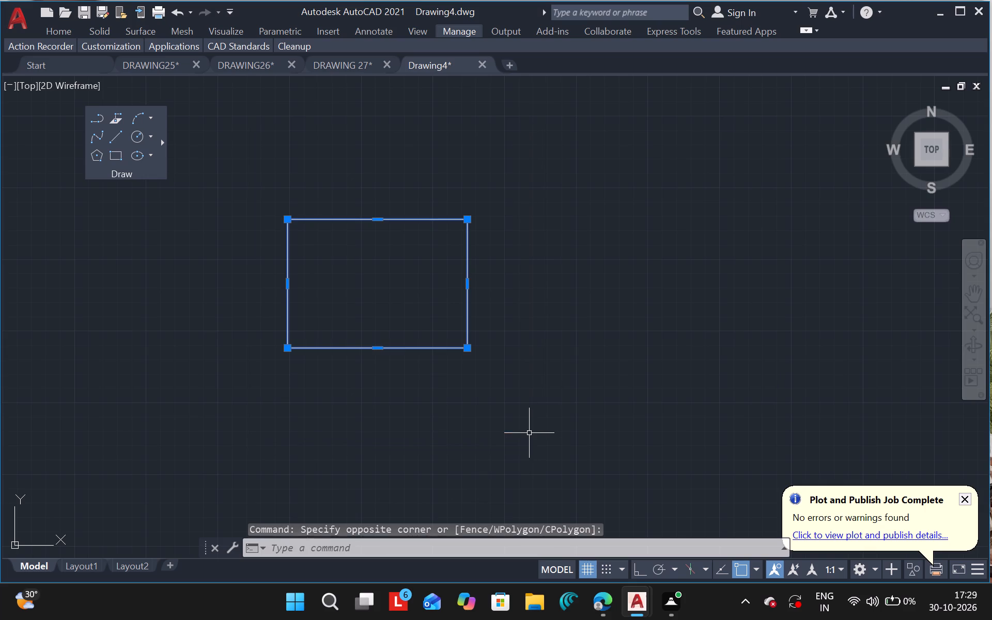
{"action": "key", "text": "Delete"}
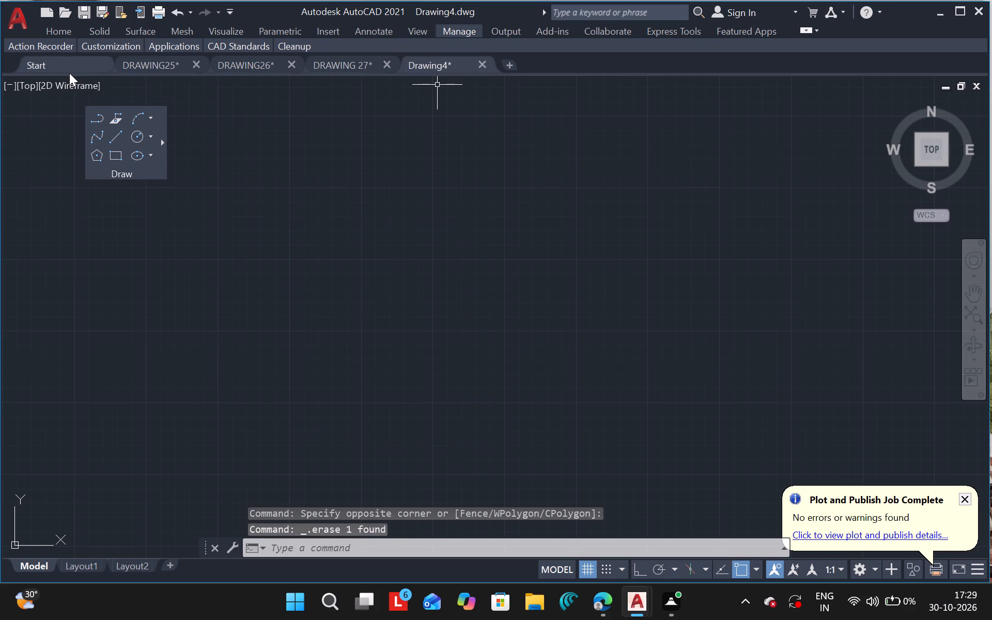
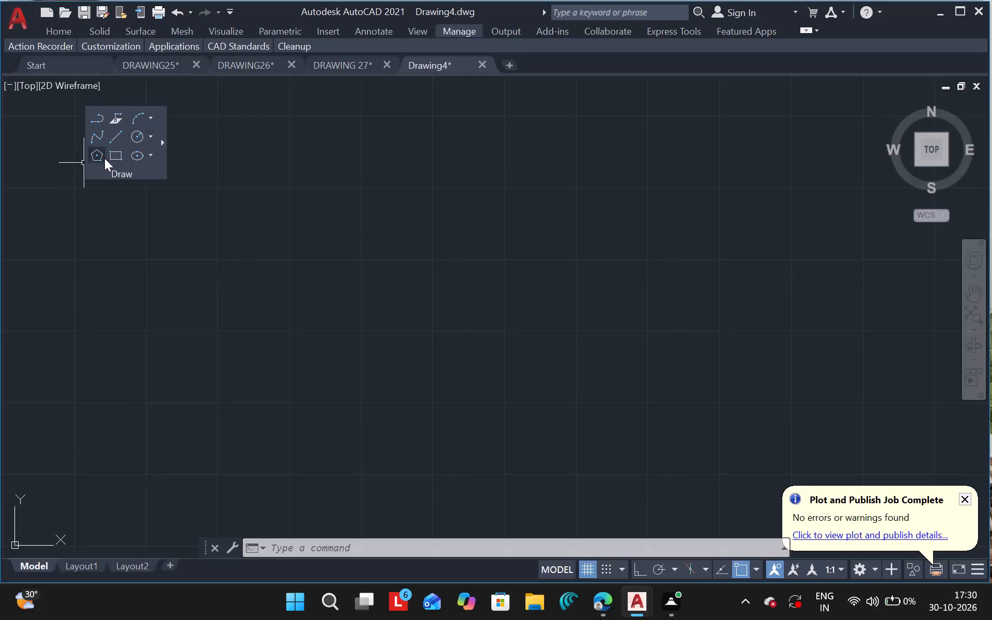
Draw a freehand stepped line: a short vertical up, a horizontal segment rightward, and a longer vertical up.
{"action": "left_click", "coordinate": [117, 132]}
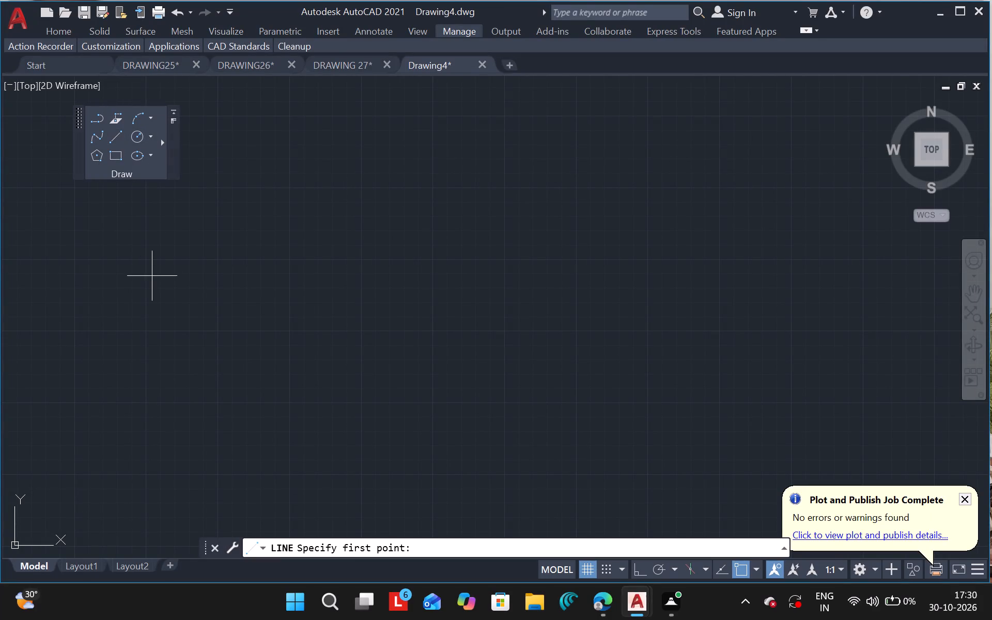
{"action": "left_click_drag", "start_coordinate": [321, 260], "coordinate": [324, 225]}
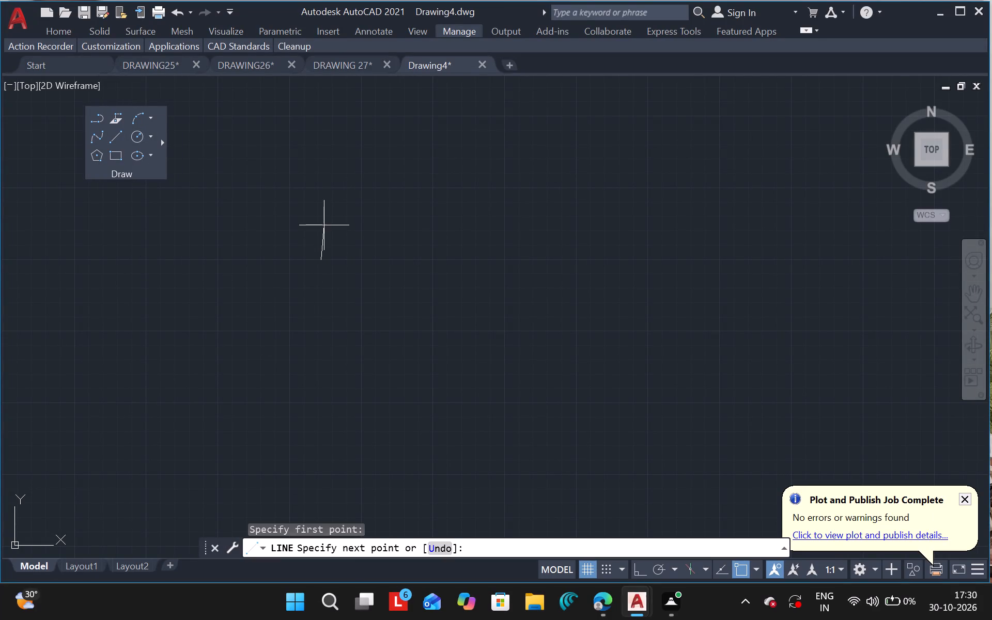
{"action": "left_click_drag", "start_coordinate": [324, 225], "coordinate": [322, 227]}
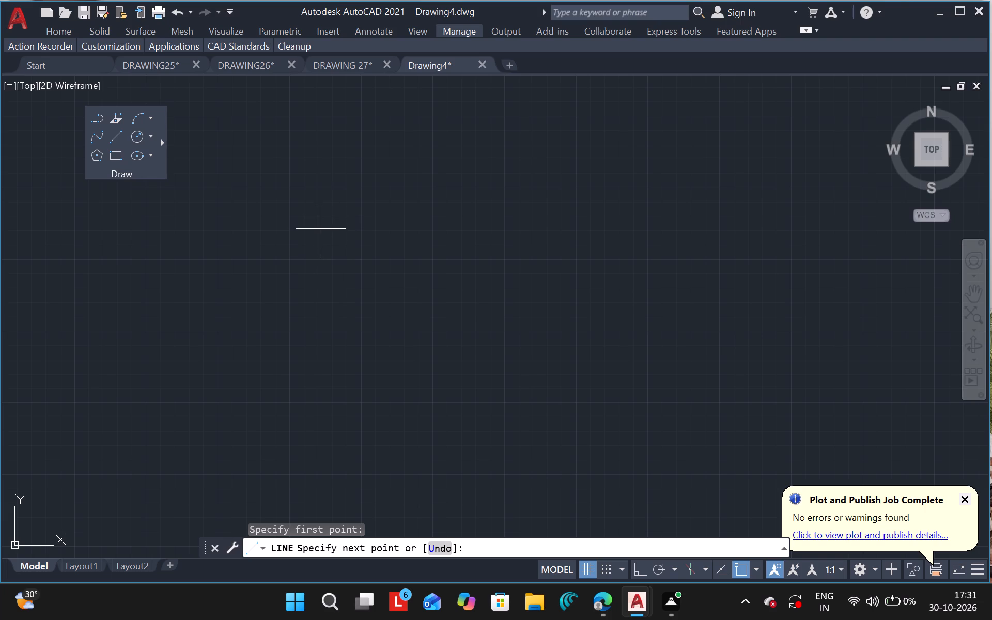
{"action": "left_click_drag", "start_coordinate": [321, 234], "coordinate": [368, 237]}
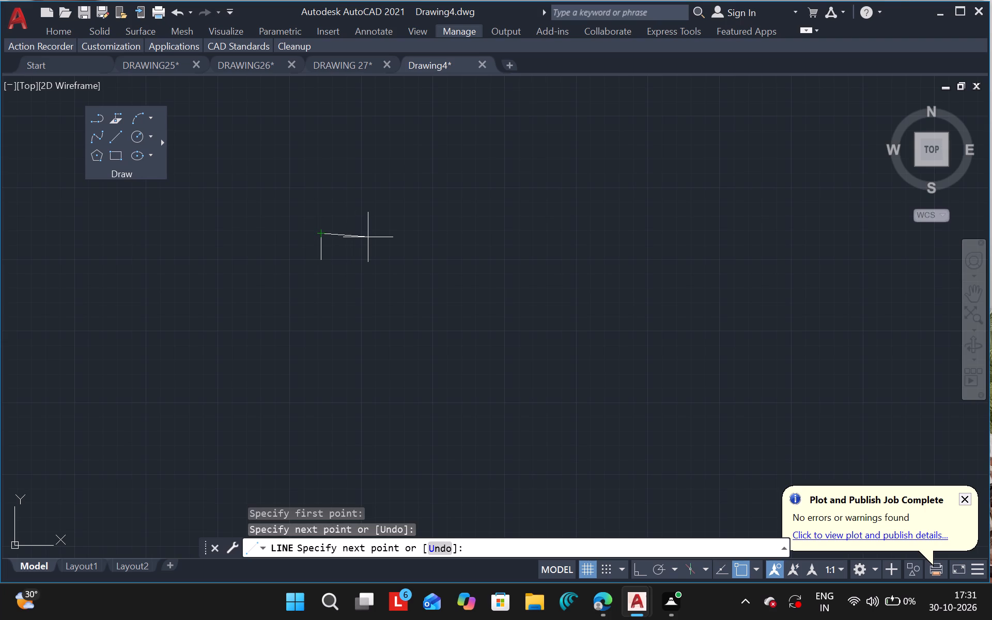
{"action": "left_click_drag", "start_coordinate": [368, 237], "coordinate": [360, 229]}
{"action": "left_click_drag", "start_coordinate": [360, 229], "coordinate": [366, 229]}
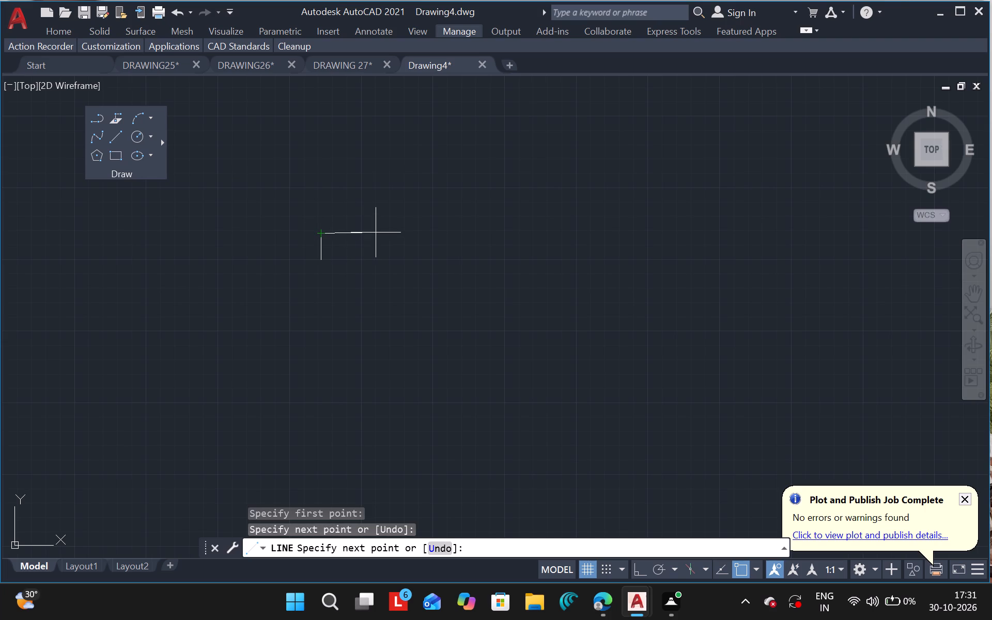
{"action": "left_click", "coordinate": [376, 234]}
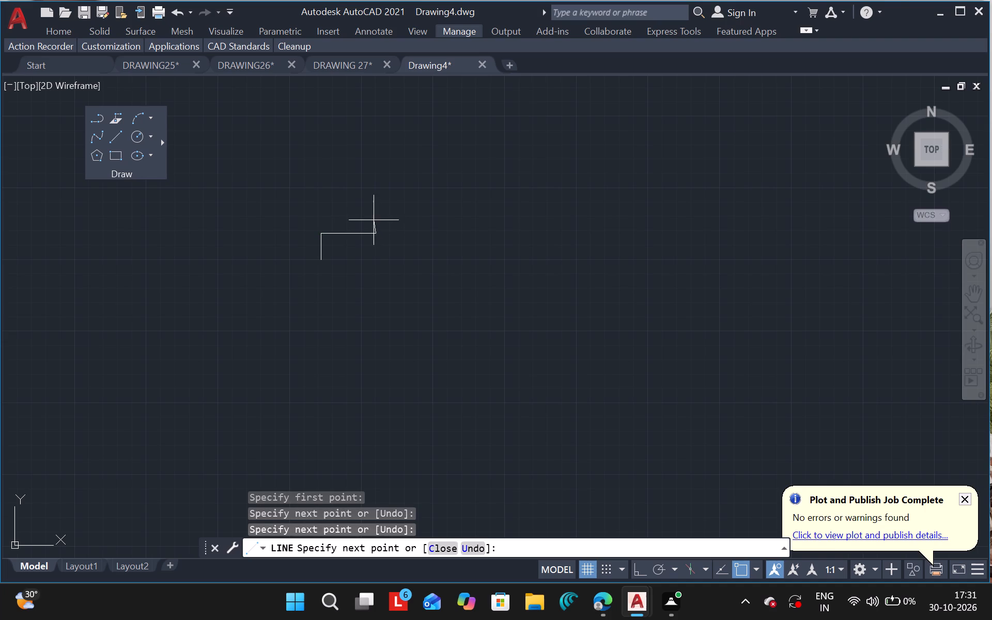
{"action": "left_click", "coordinate": [376, 167]}
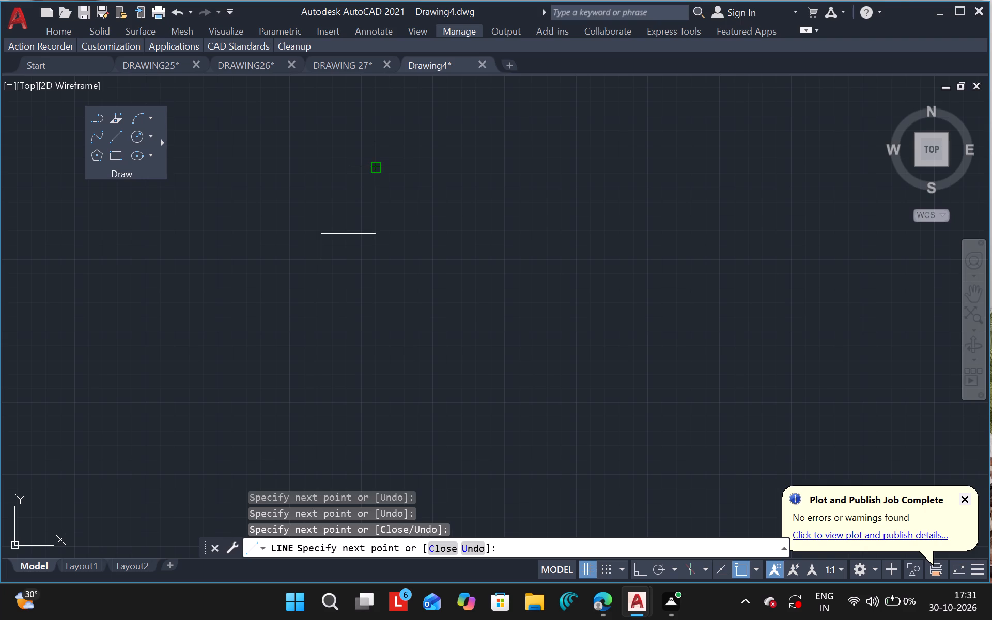
{"action": "key", "text": "Escape"}
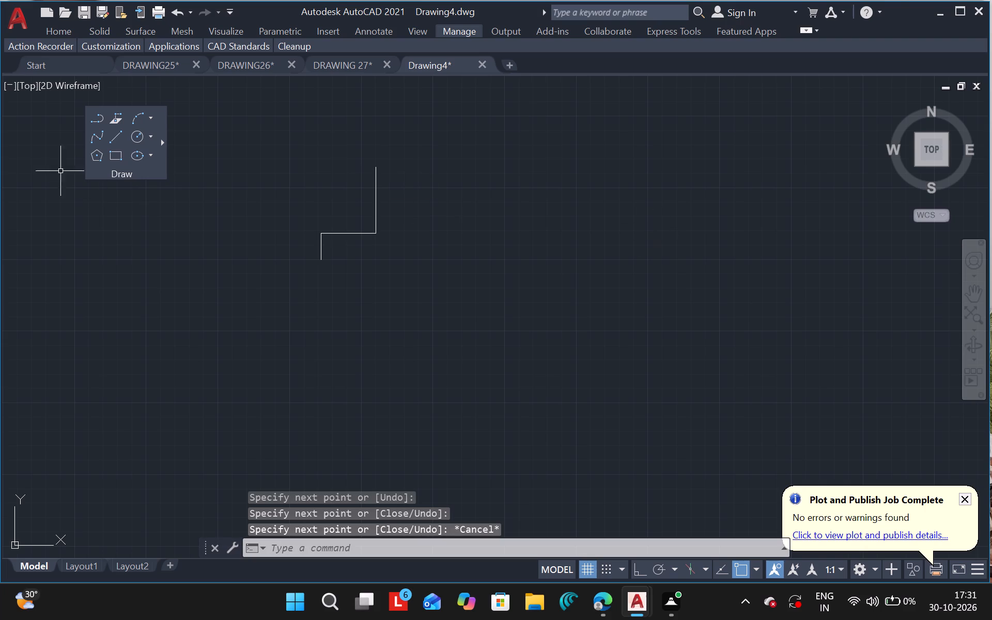
Draw a horizontal line crossing the stepped line's taller vertical near its lower end and extending well to its right.
{"action": "left_click", "coordinate": [117, 139]}
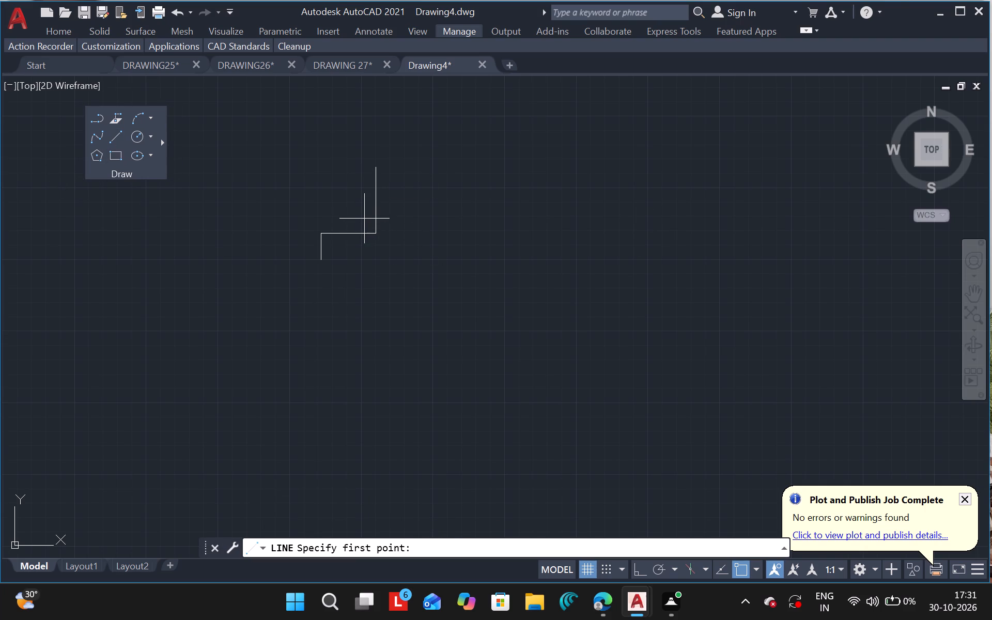
{"action": "left_click_drag", "start_coordinate": [364, 219], "coordinate": [420, 219]}
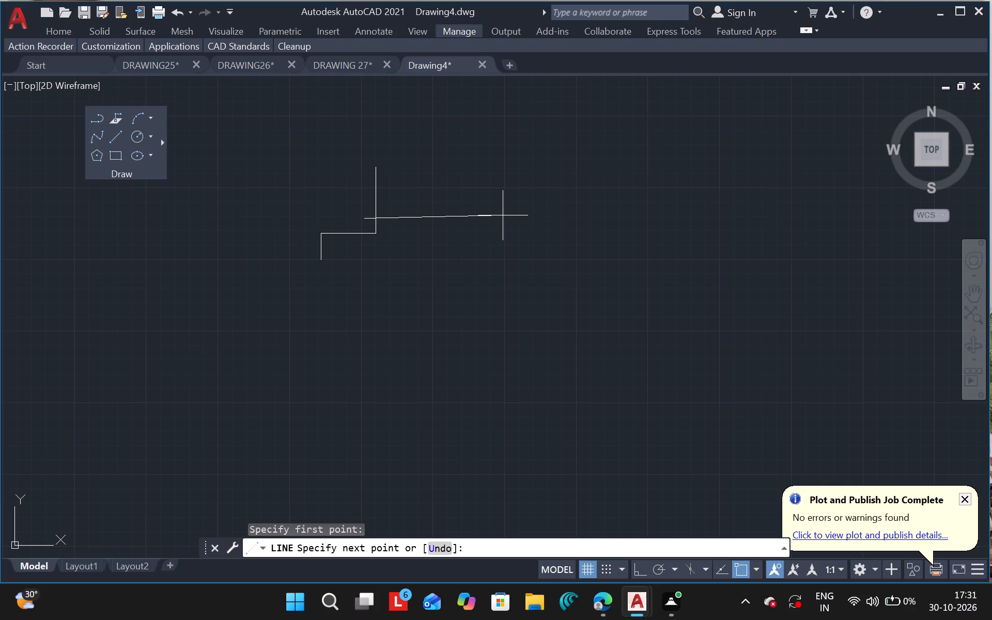
{"action": "left_click", "coordinate": [460, 219]}
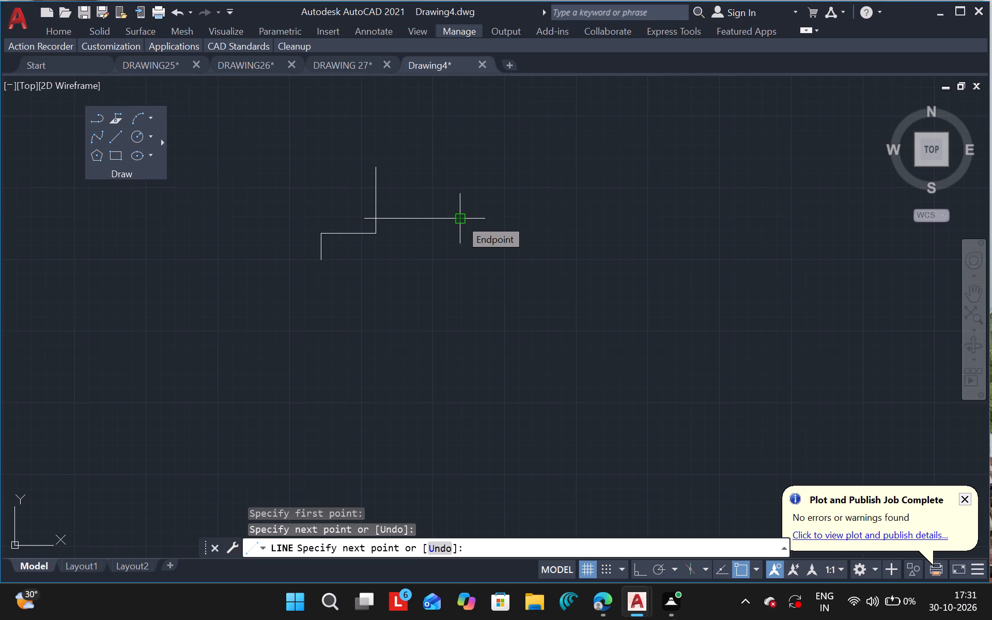
{"action": "key", "text": "Escape"}
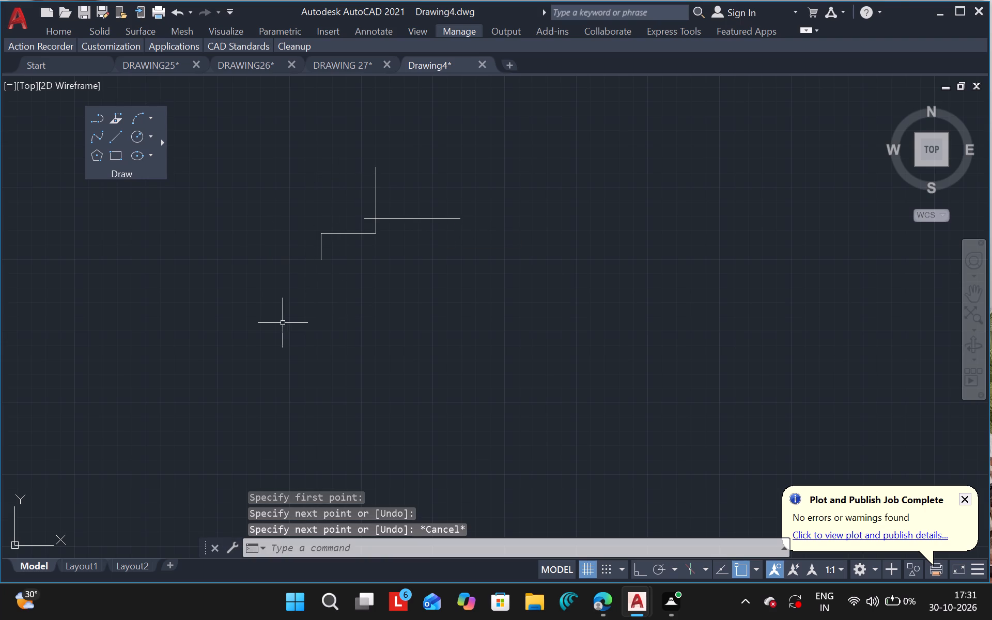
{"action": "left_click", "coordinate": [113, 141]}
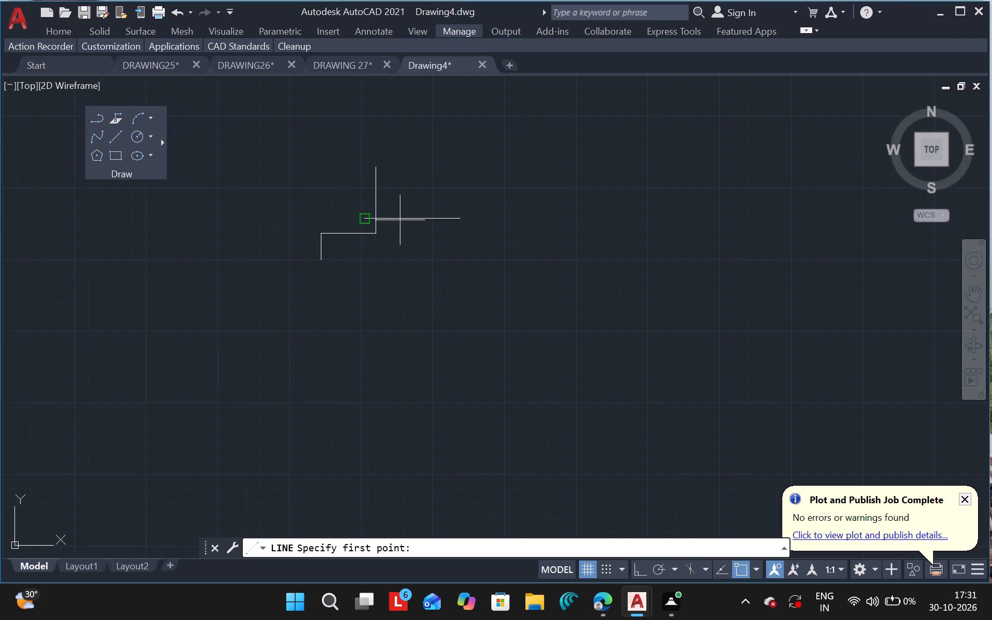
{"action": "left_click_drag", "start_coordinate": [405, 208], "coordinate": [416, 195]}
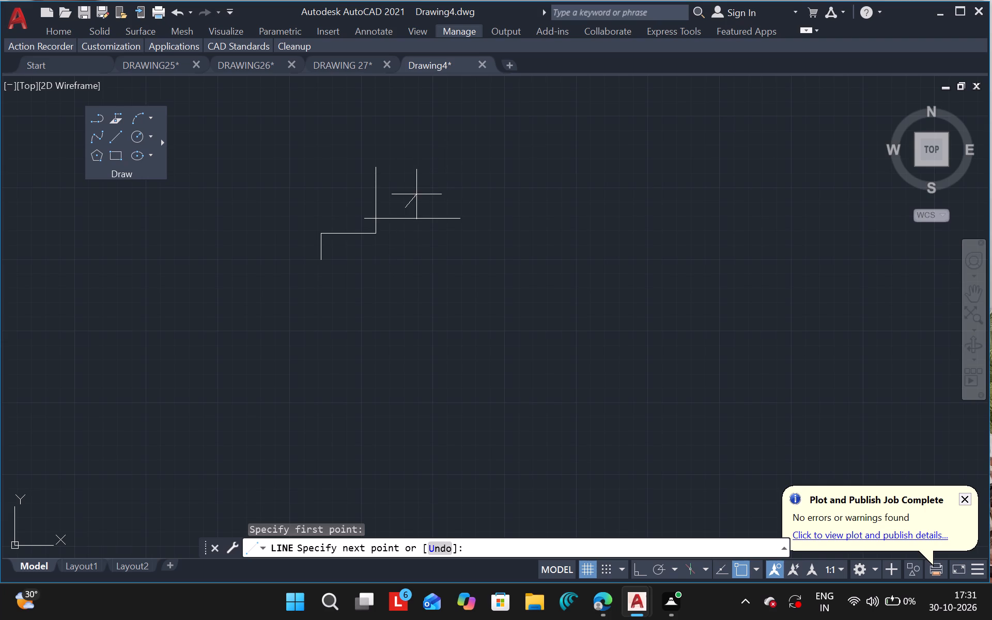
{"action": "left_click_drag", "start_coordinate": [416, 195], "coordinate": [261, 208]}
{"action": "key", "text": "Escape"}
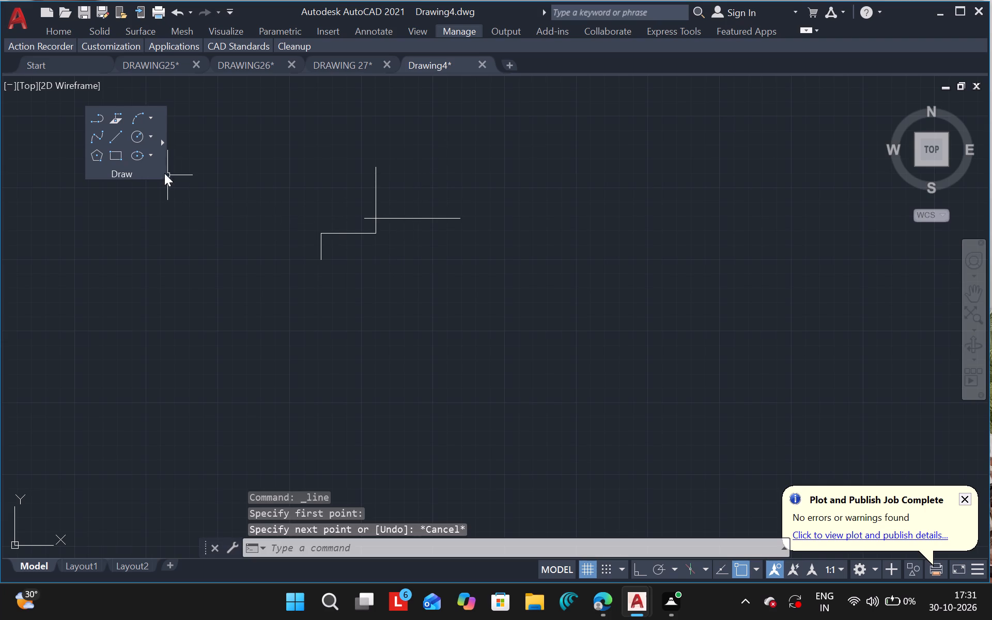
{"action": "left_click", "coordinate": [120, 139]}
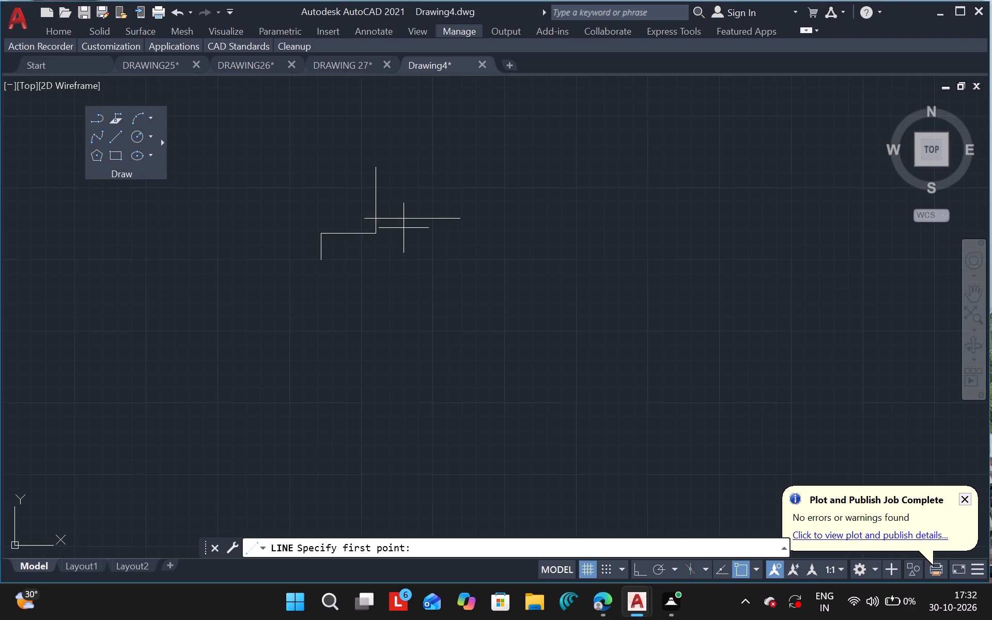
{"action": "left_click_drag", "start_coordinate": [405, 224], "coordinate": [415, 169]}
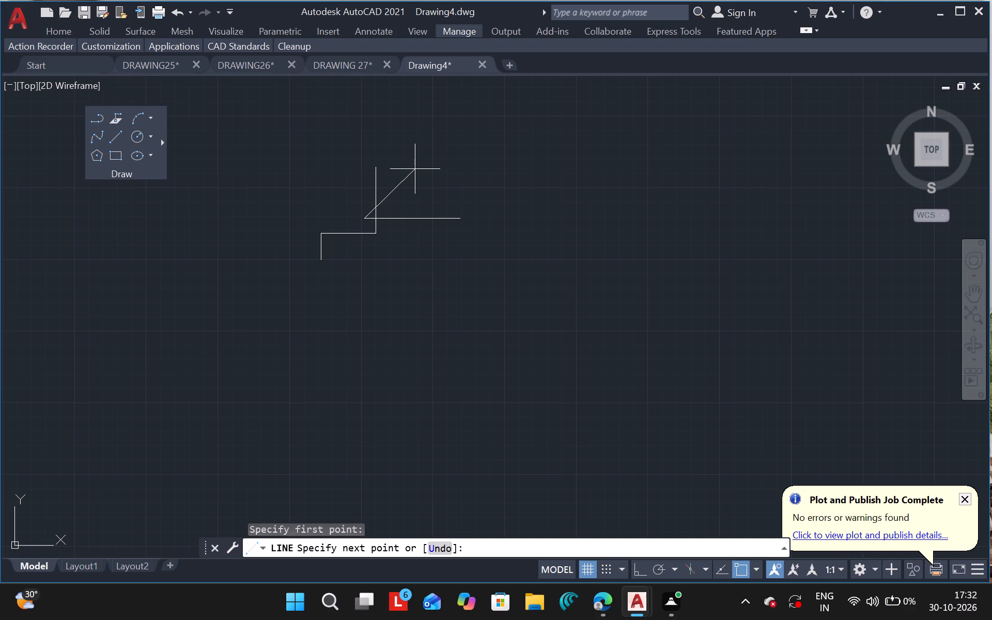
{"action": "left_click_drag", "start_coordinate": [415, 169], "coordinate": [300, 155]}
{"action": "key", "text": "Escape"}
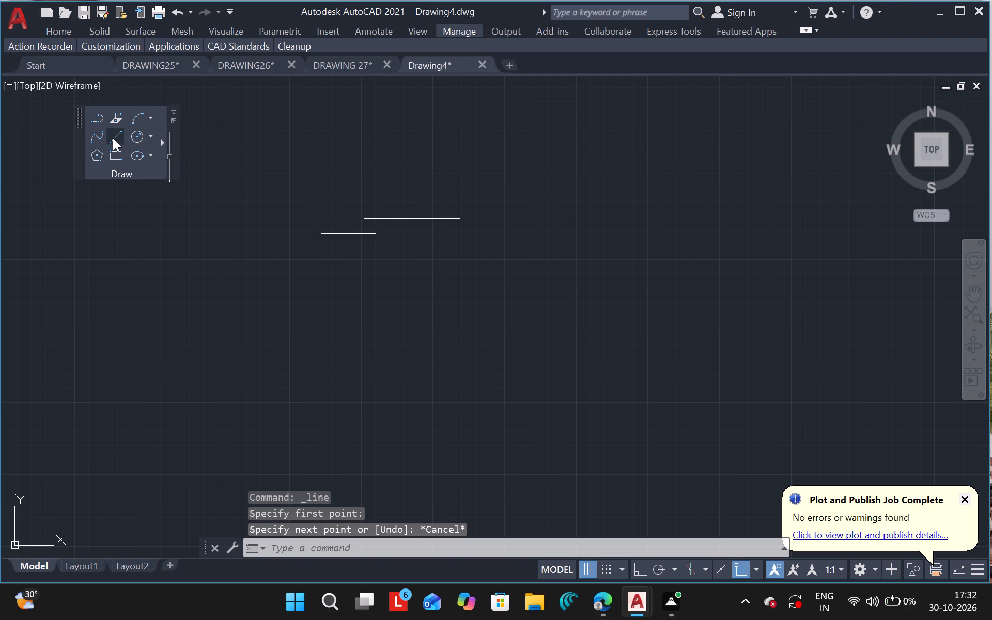
Draw a vertical line crossing the long horizontal line, a short distance right of the stepped line's taller vertical.
{"action": "left_click", "coordinate": [113, 137]}
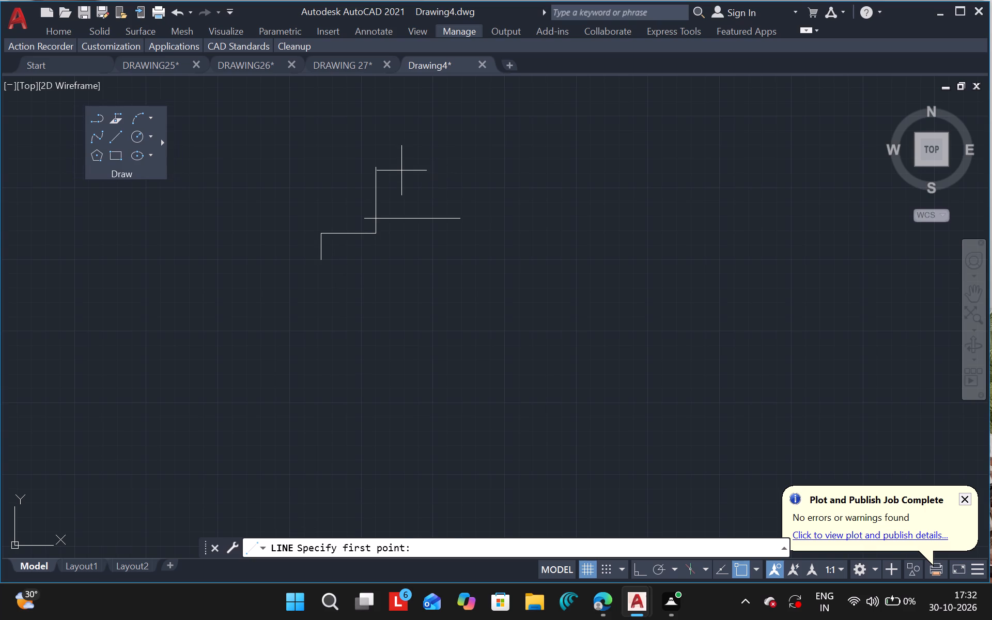
{"action": "left_click_drag", "start_coordinate": [401, 171], "coordinate": [394, 237]}
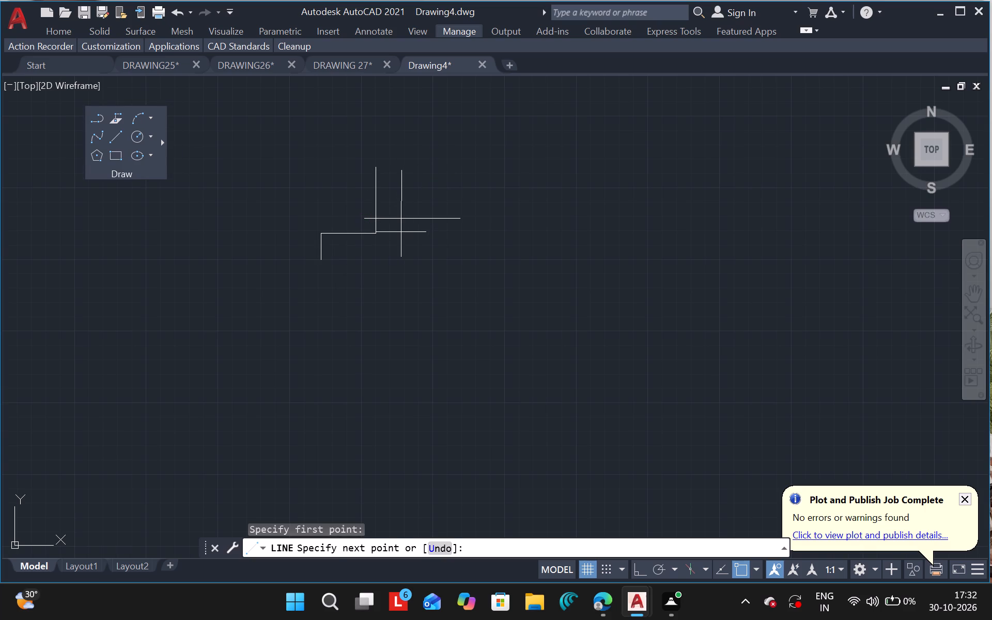
{"action": "left_click", "coordinate": [401, 233]}
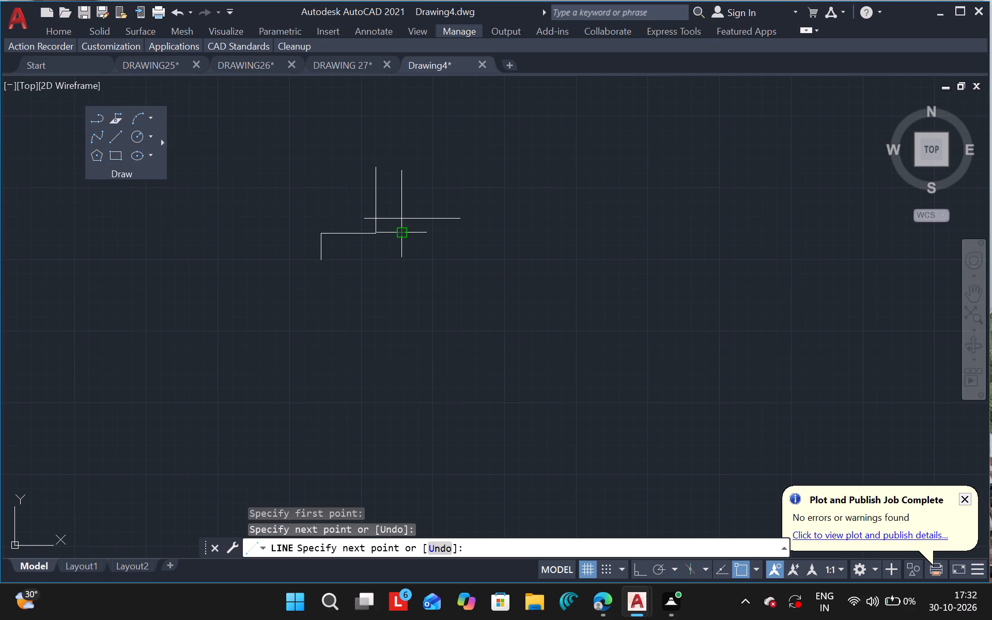
{"action": "key", "text": "Escape"}
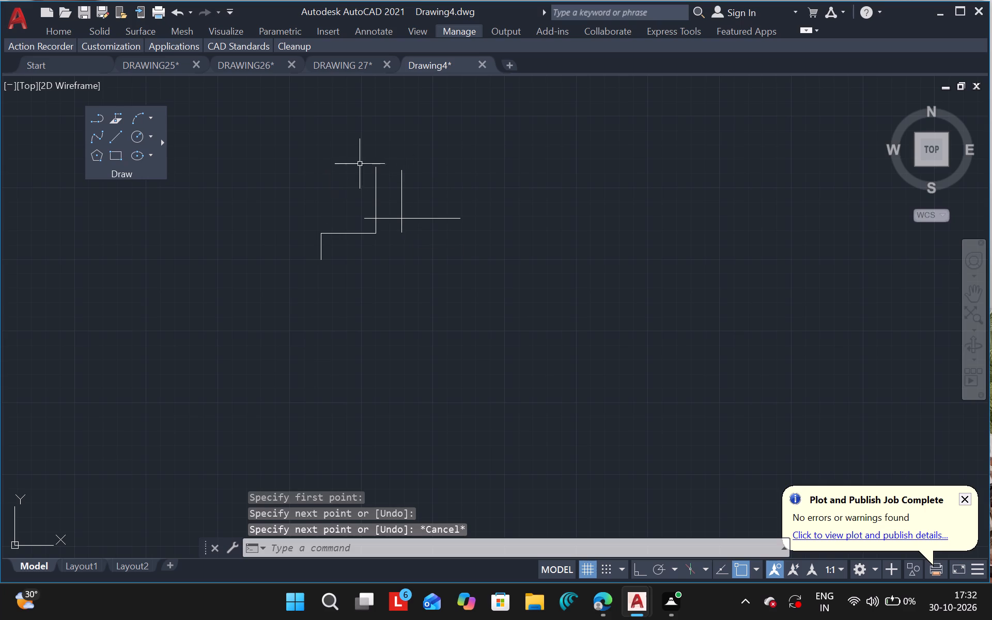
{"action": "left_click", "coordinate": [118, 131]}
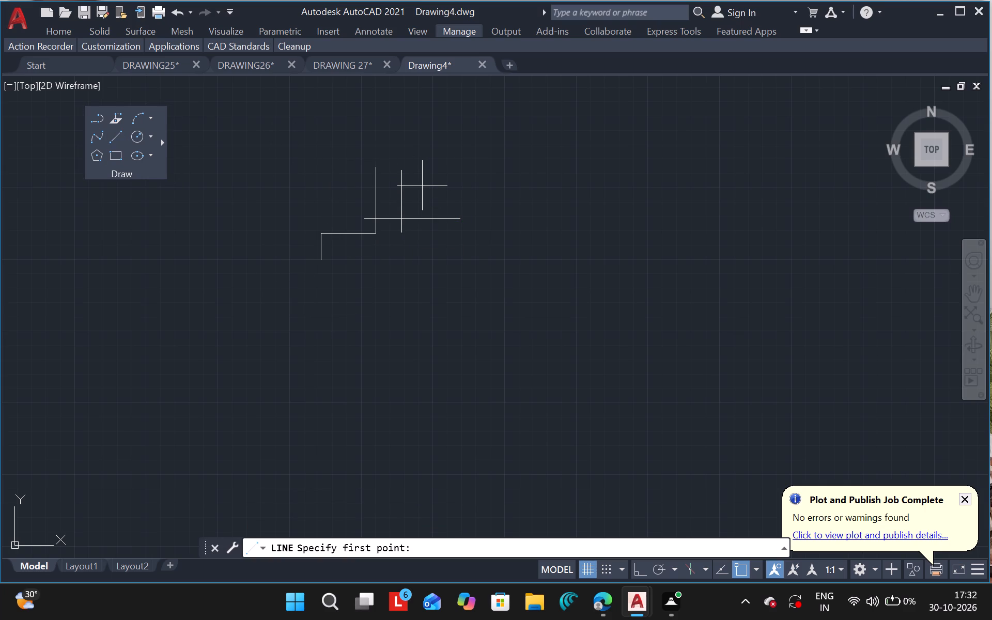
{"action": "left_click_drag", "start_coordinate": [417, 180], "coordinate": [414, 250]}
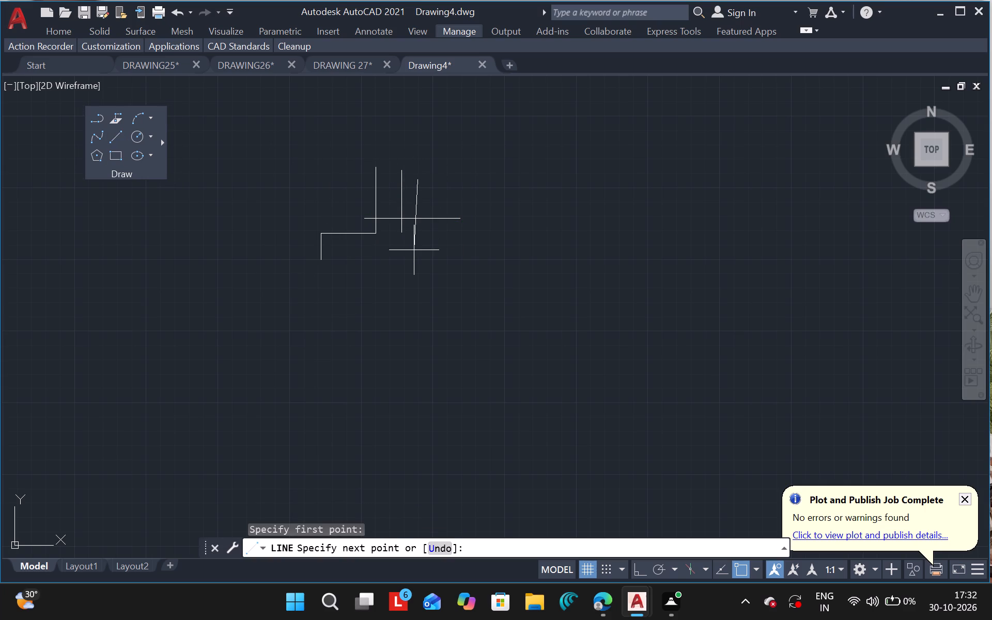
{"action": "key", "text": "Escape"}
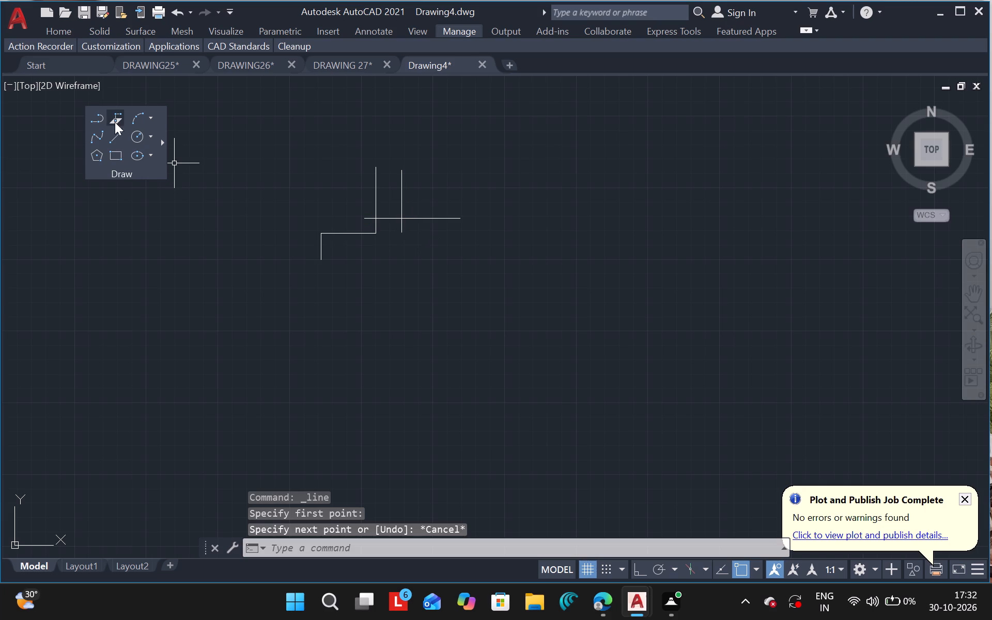
Draw a second vertical line crossing the long horizontal line, close to the right of the previous vertical line.
{"action": "left_click", "coordinate": [119, 140]}
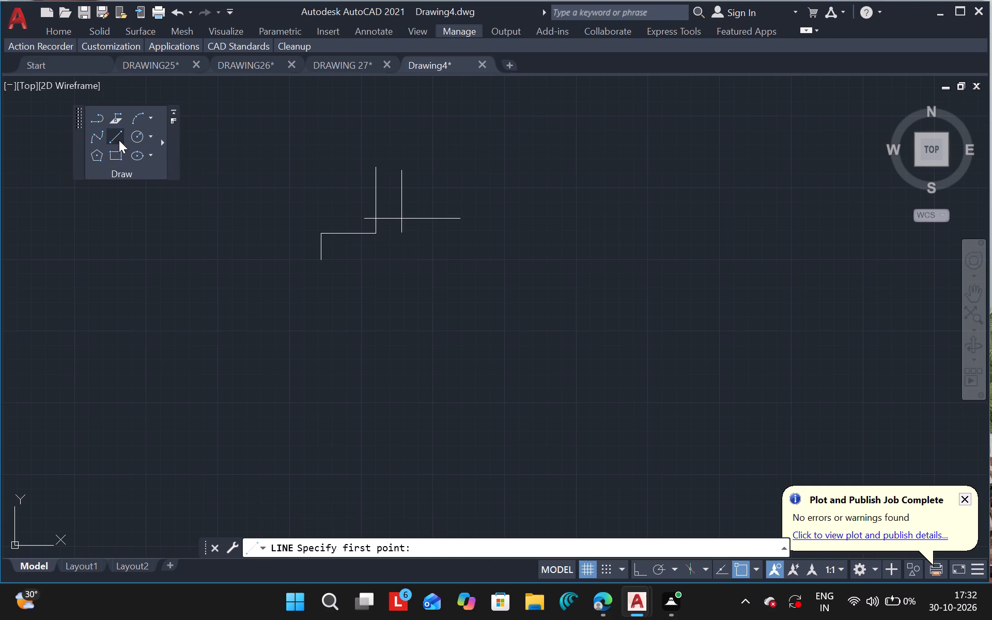
{"action": "left_click_drag", "start_coordinate": [413, 171], "coordinate": [415, 242]}
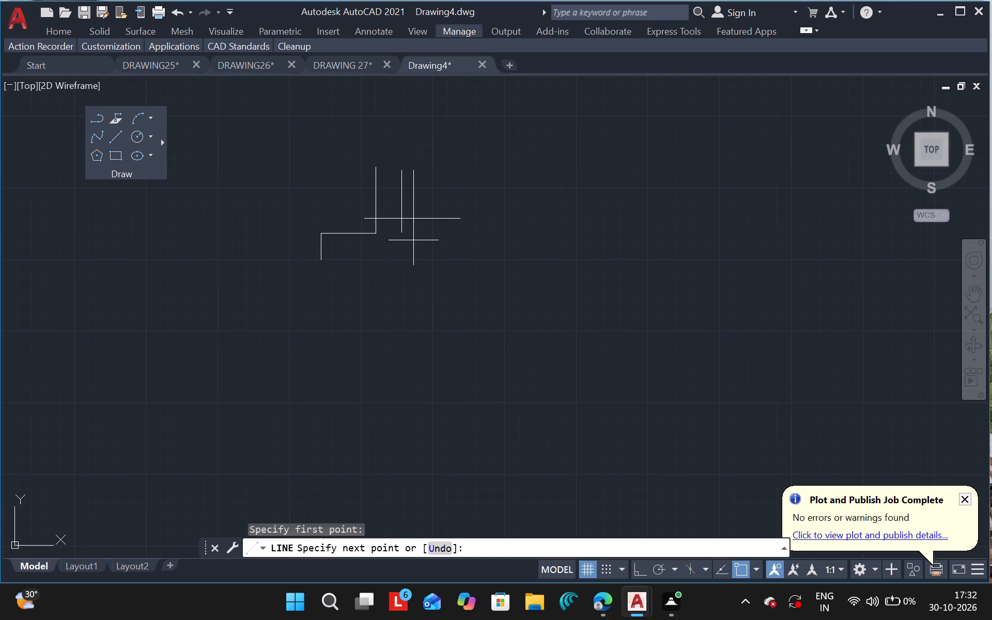
{"action": "left_click", "coordinate": [413, 240]}
{"action": "key", "text": "Escape"}
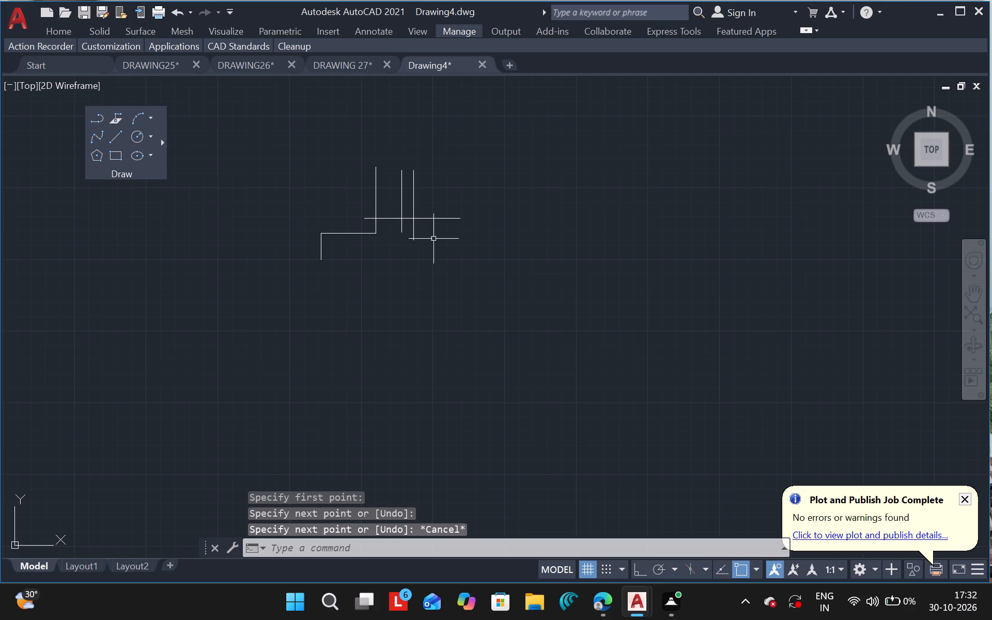
Trim the long horizontal line's outer ends and the upper parts of the two right verticals, leaving a small inverted U beside the stepped line.
{"action": "type", "text": "TR"}
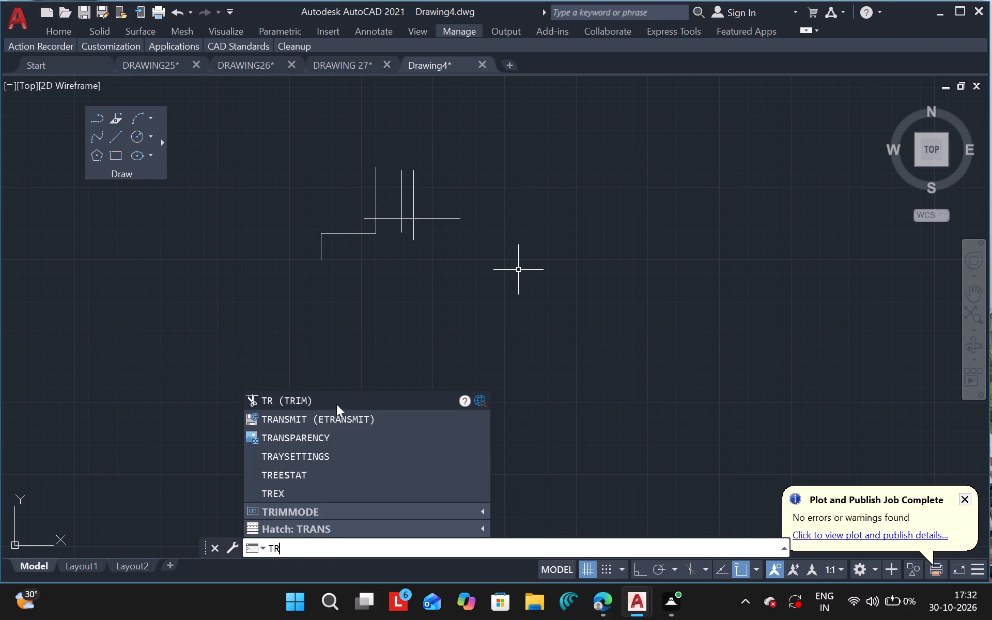
{"action": "left_click", "coordinate": [336, 400]}
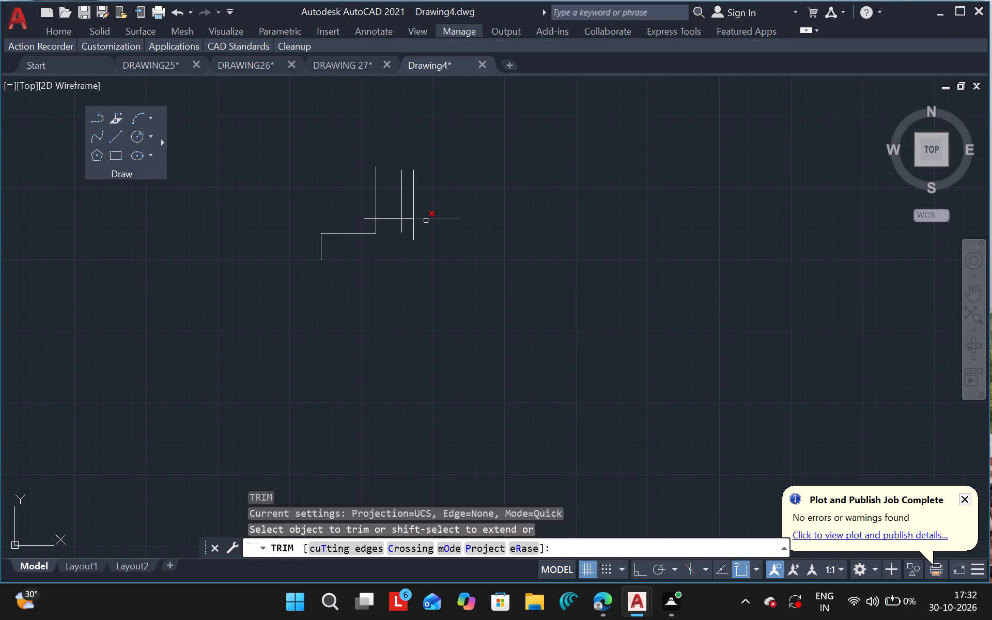
{"action": "left_click_drag", "start_coordinate": [426, 221], "coordinate": [383, 206]}
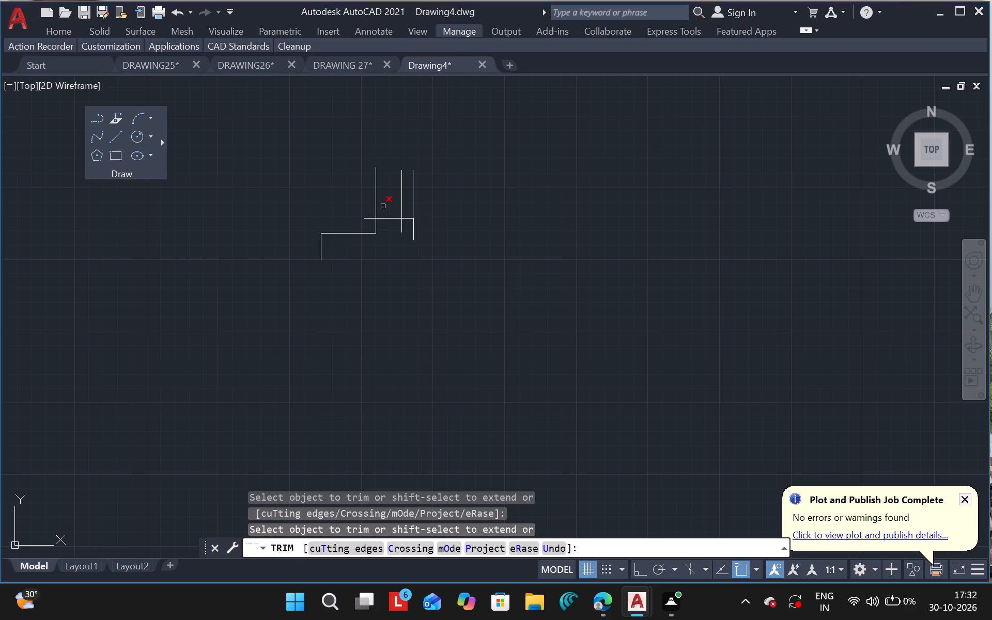
{"action": "left_click_drag", "start_coordinate": [383, 206], "coordinate": [381, 206]}
{"action": "left_click_drag", "start_coordinate": [381, 206], "coordinate": [460, 203]}
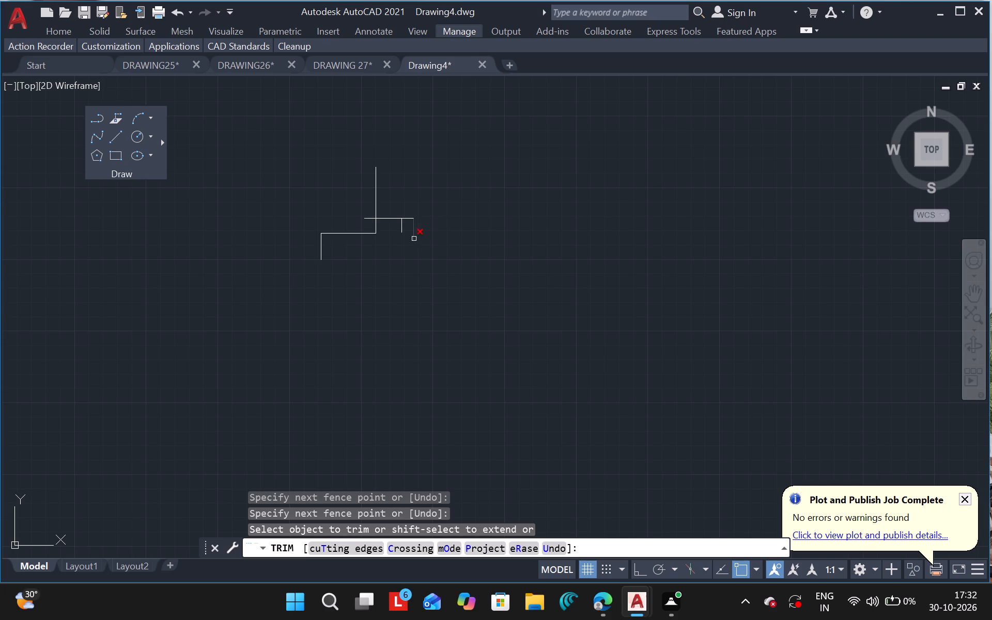
{"action": "left_click", "coordinate": [386, 220]}
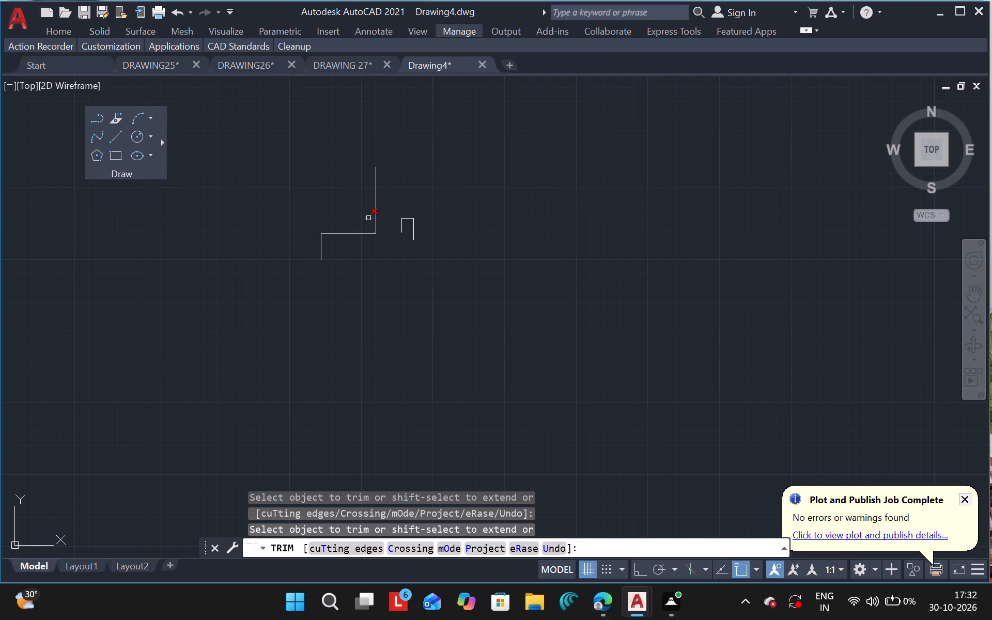
{"action": "left_click_drag", "start_coordinate": [368, 218], "coordinate": [420, 162]}
{"action": "left_click_drag", "start_coordinate": [420, 162], "coordinate": [422, 162]}
{"action": "key", "text": "Escape"}
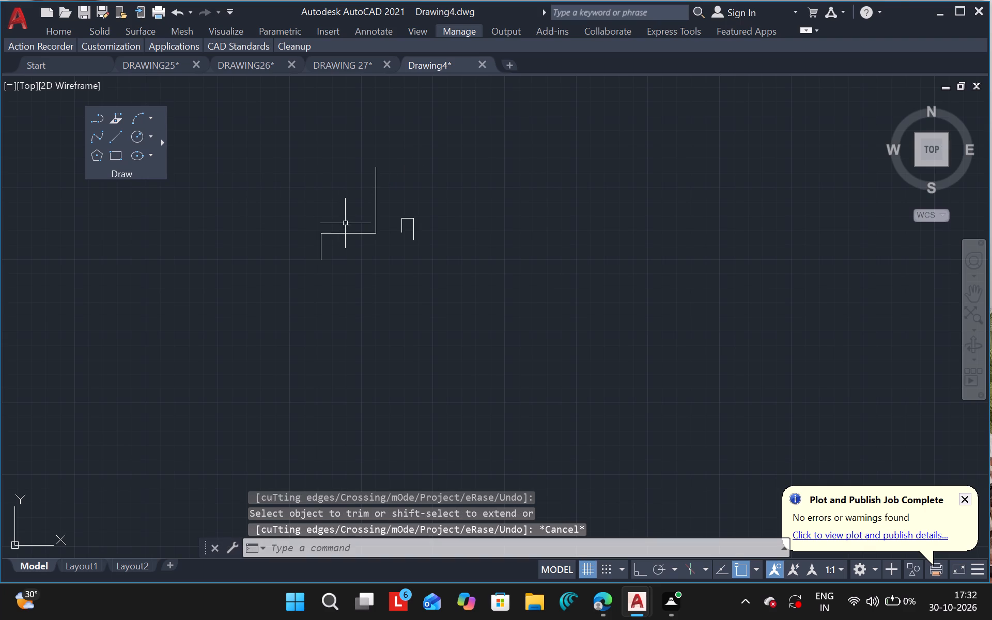
Draw a short horizontal line from just left of the stepped line's taller vertical to the inverted U's upper-left corner.
{"action": "left_click", "coordinate": [116, 136]}
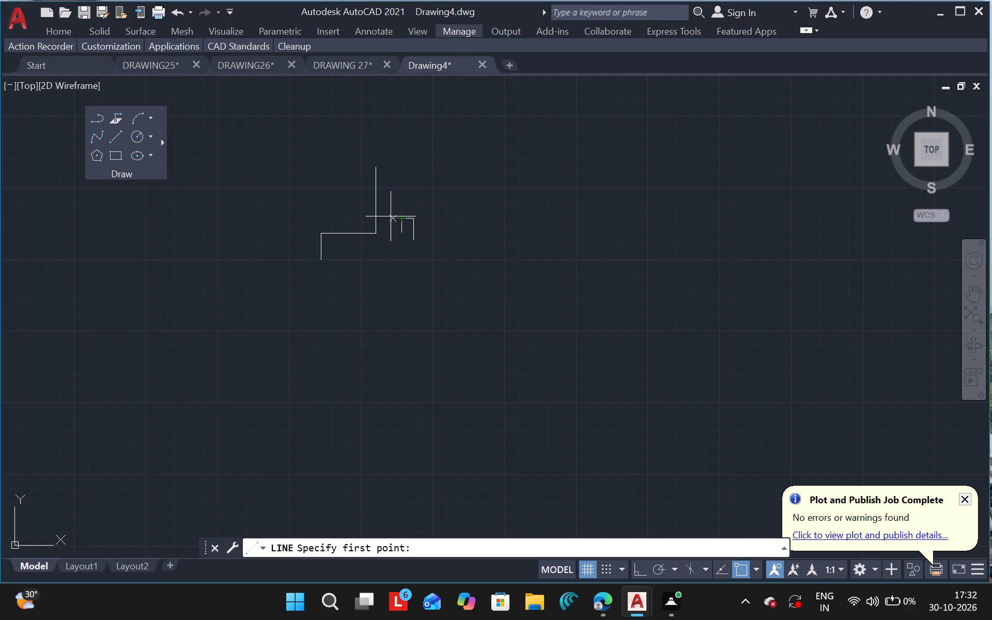
{"action": "left_click", "coordinate": [364, 220]}
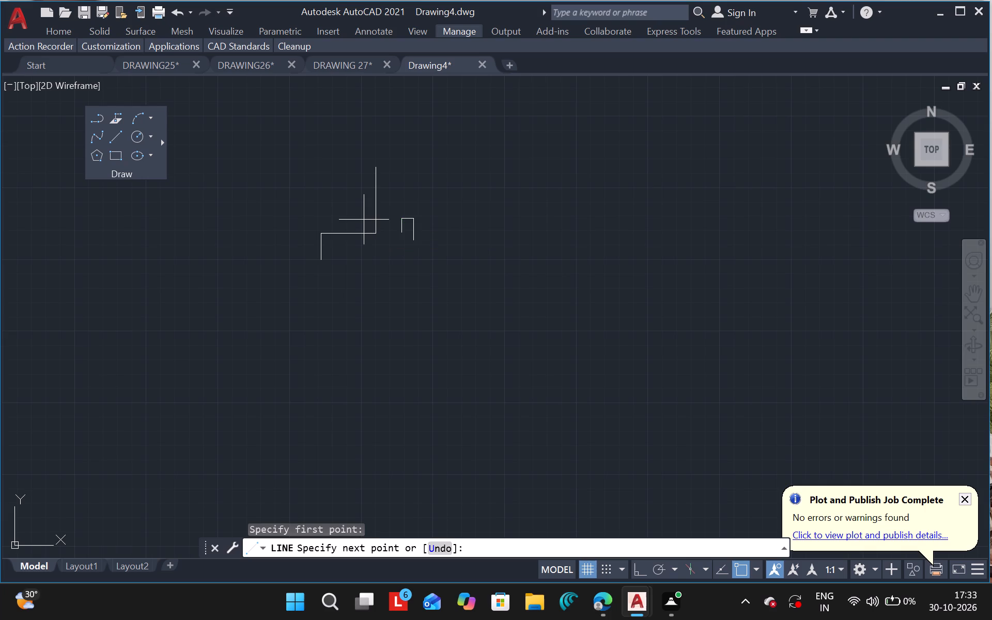
{"action": "left_click", "coordinate": [397, 219]}
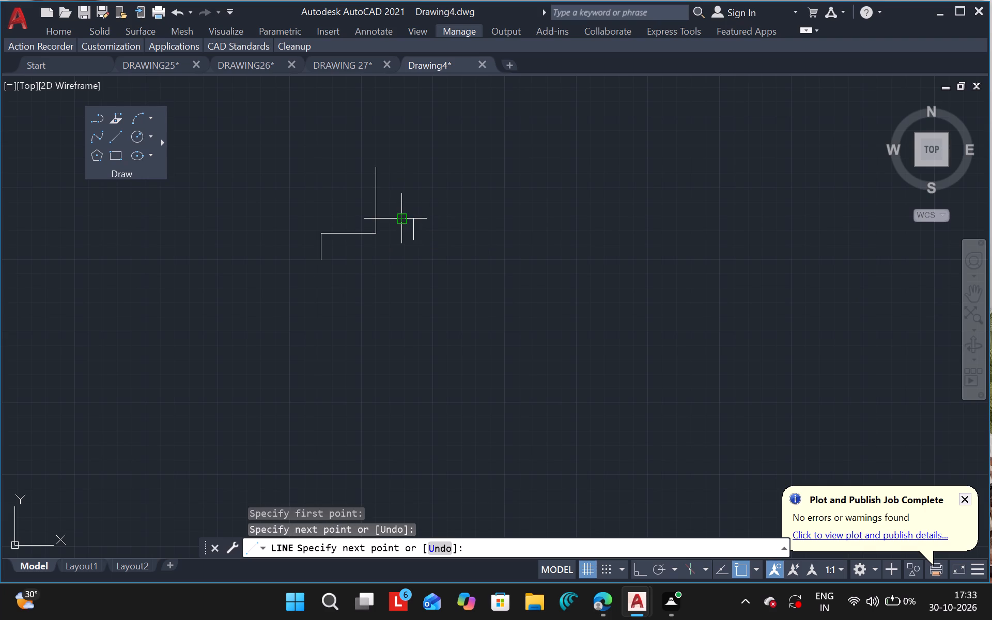
{"action": "key", "text": "Escape"}
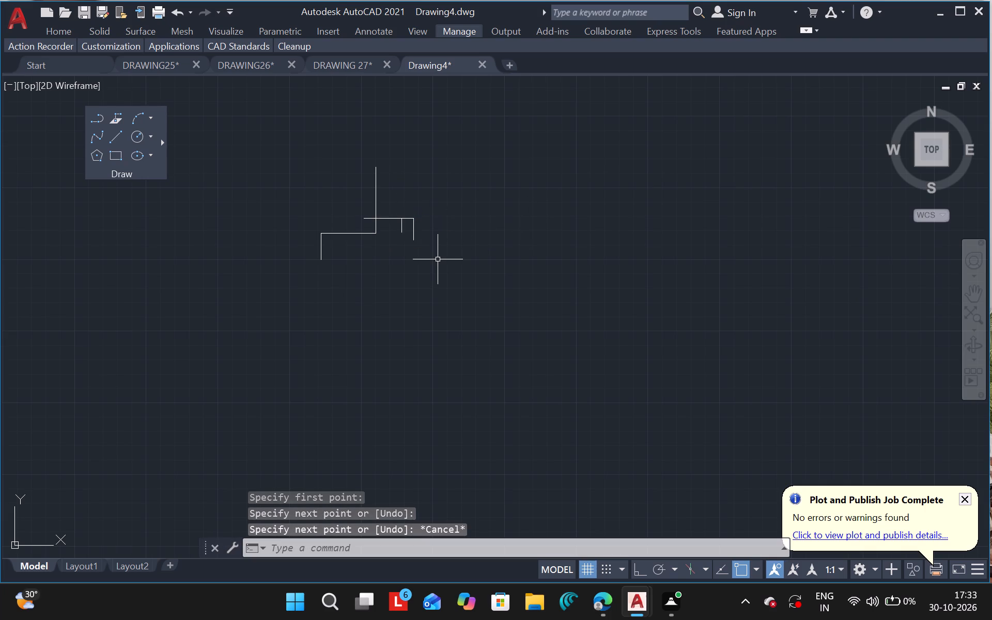
Trim away the two short vertical stubs hanging below the right part of the horizontal line.
{"action": "type", "text": "TR"}
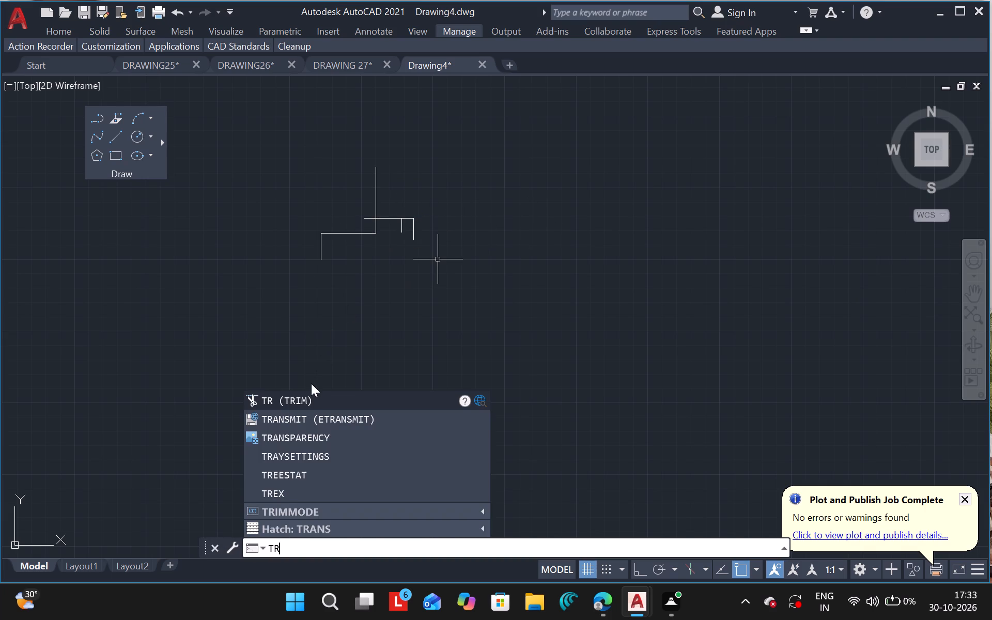
{"action": "left_click", "coordinate": [306, 396]}
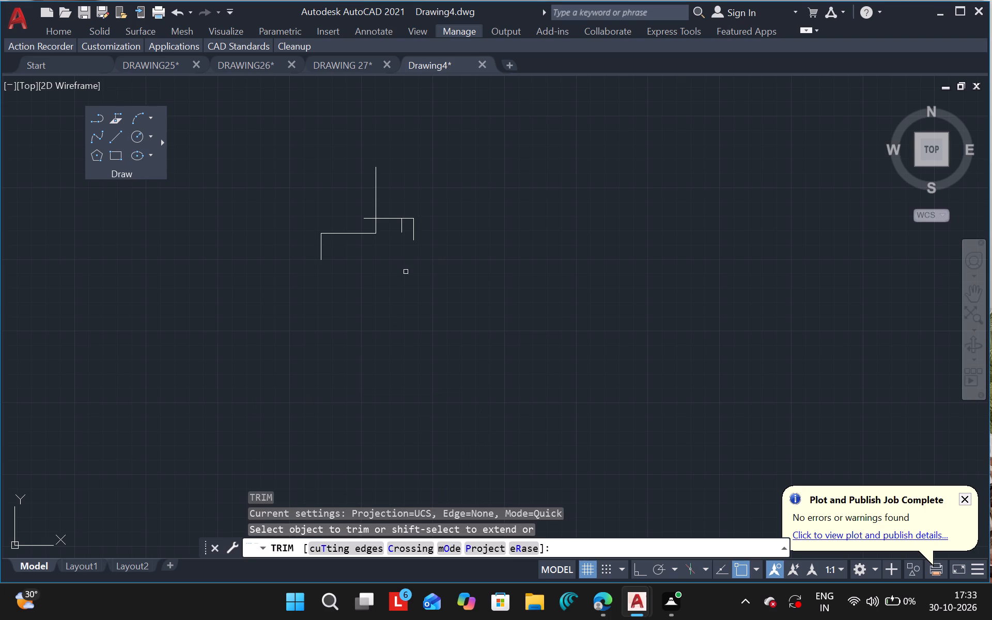
{"action": "left_click_drag", "start_coordinate": [412, 234], "coordinate": [404, 229]}
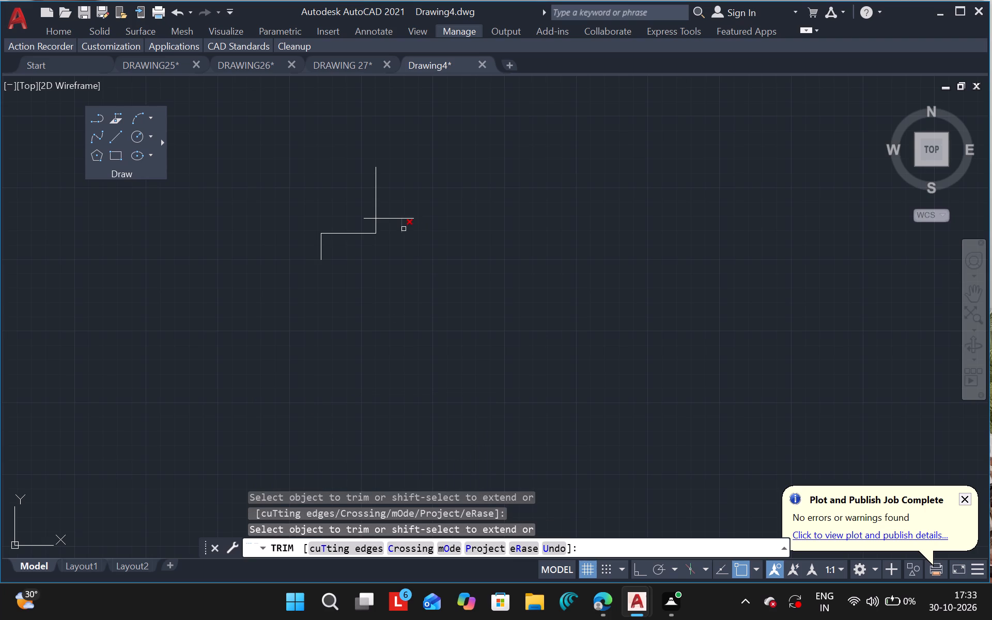
{"action": "left_click_drag", "start_coordinate": [404, 229], "coordinate": [402, 229]}
{"action": "left_click_drag", "start_coordinate": [402, 229], "coordinate": [417, 243]}
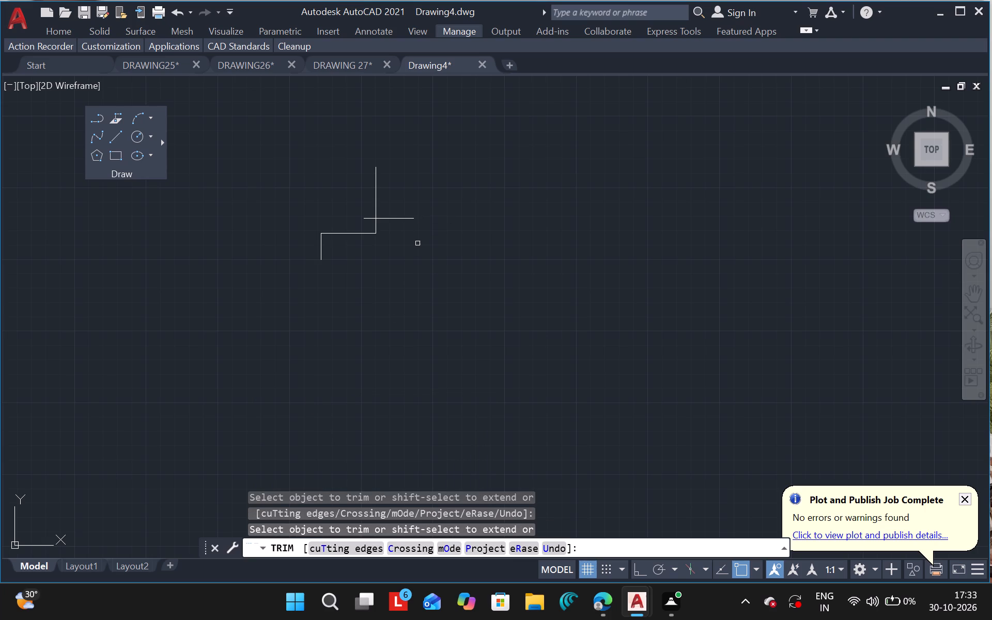
{"action": "key", "text": "Escape"}
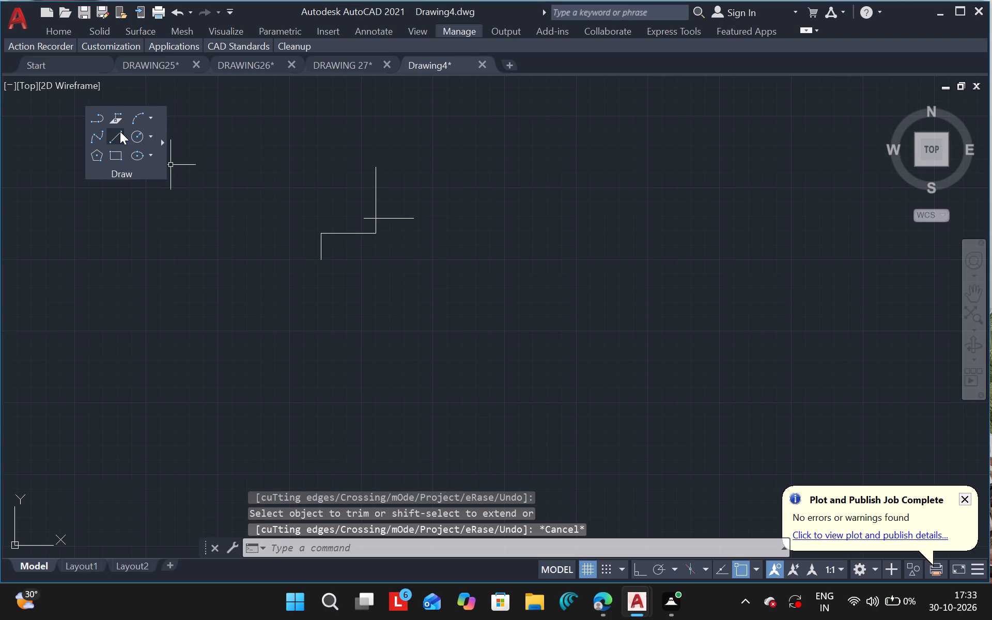
Draw a vertical line up from the horizontal line, right of the stepped line, ending about level with the taller vertical's top.
{"action": "left_click", "coordinate": [120, 131]}
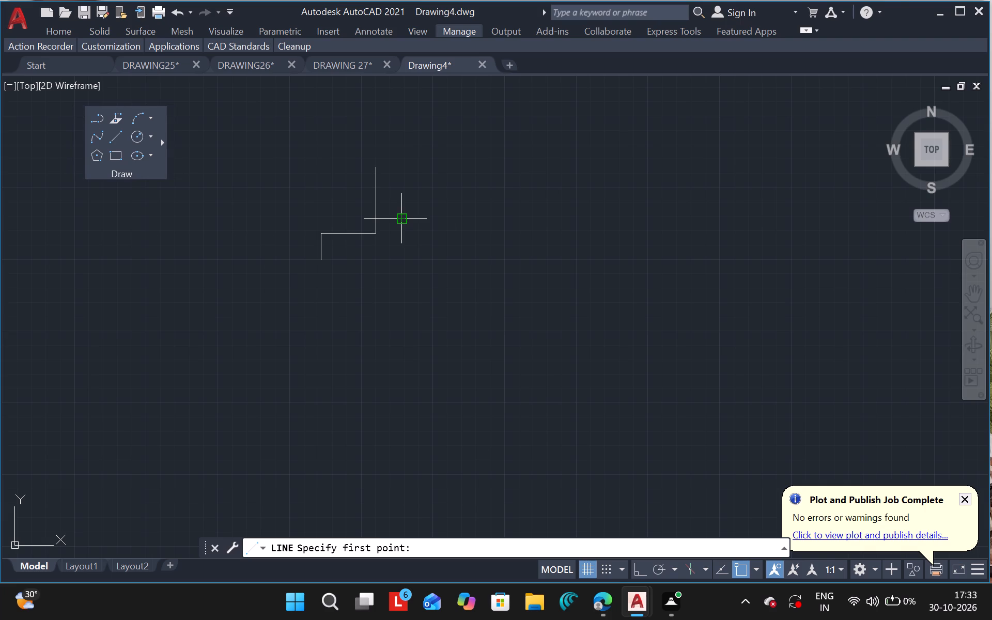
{"action": "left_click_drag", "start_coordinate": [403, 216], "coordinate": [402, 183]}
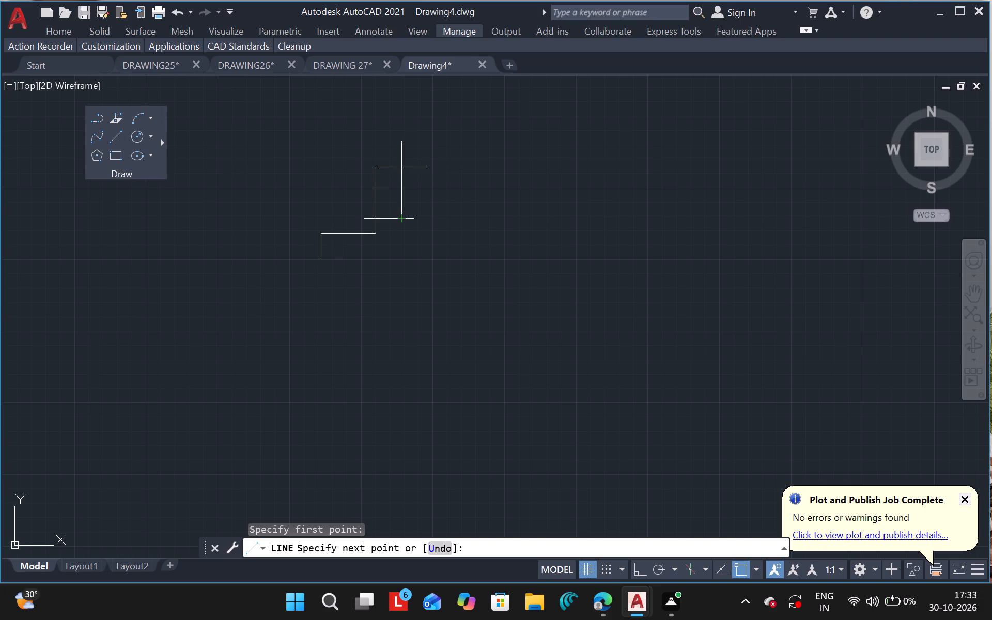
{"action": "left_click", "coordinate": [401, 166]}
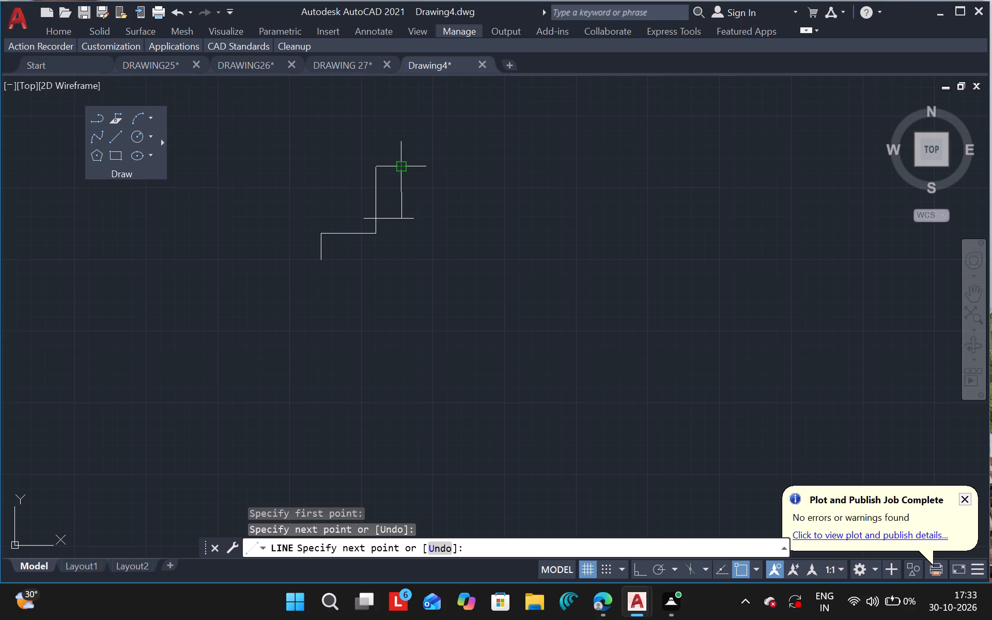
{"action": "key", "text": "ctrl+z"}
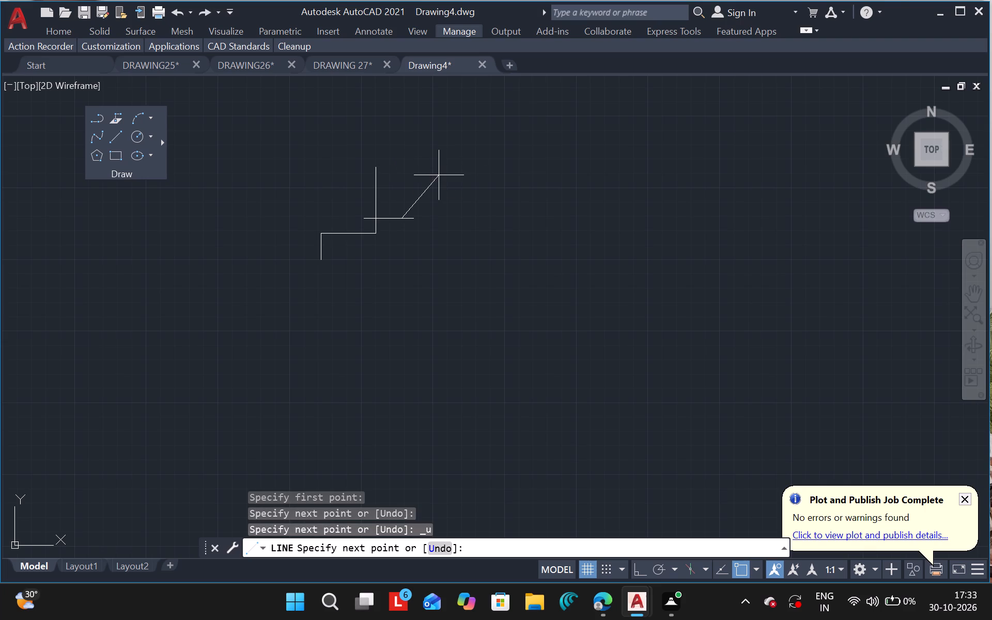
{"action": "left_click", "coordinate": [401, 164]}
{"action": "key", "text": "Escape"}
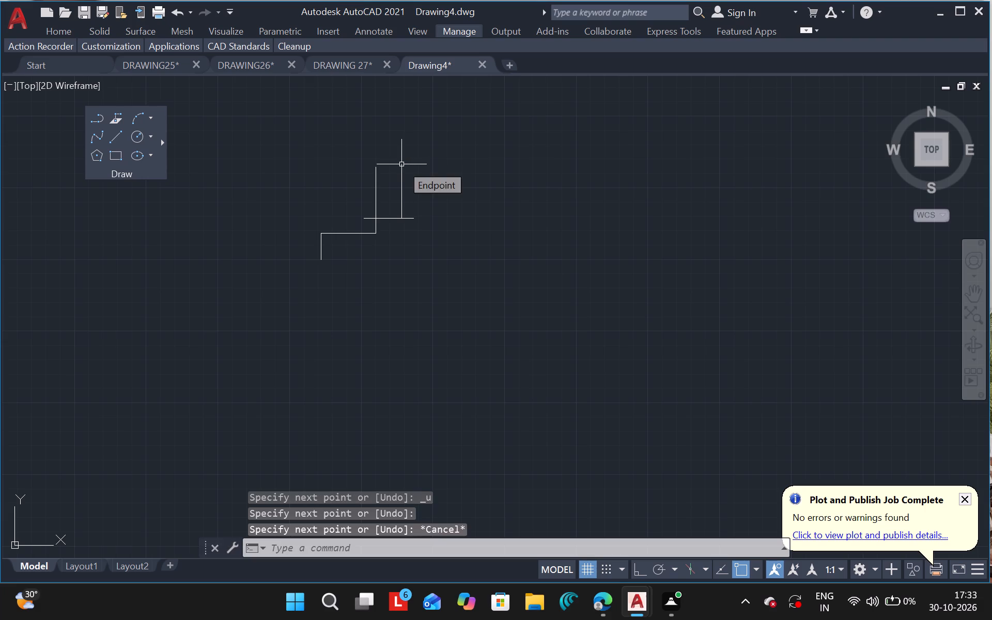
Draw a longer horizontal line slightly above the existing one, crossing both tall verticals and extending well to their right.
{"action": "left_click", "coordinate": [117, 136]}
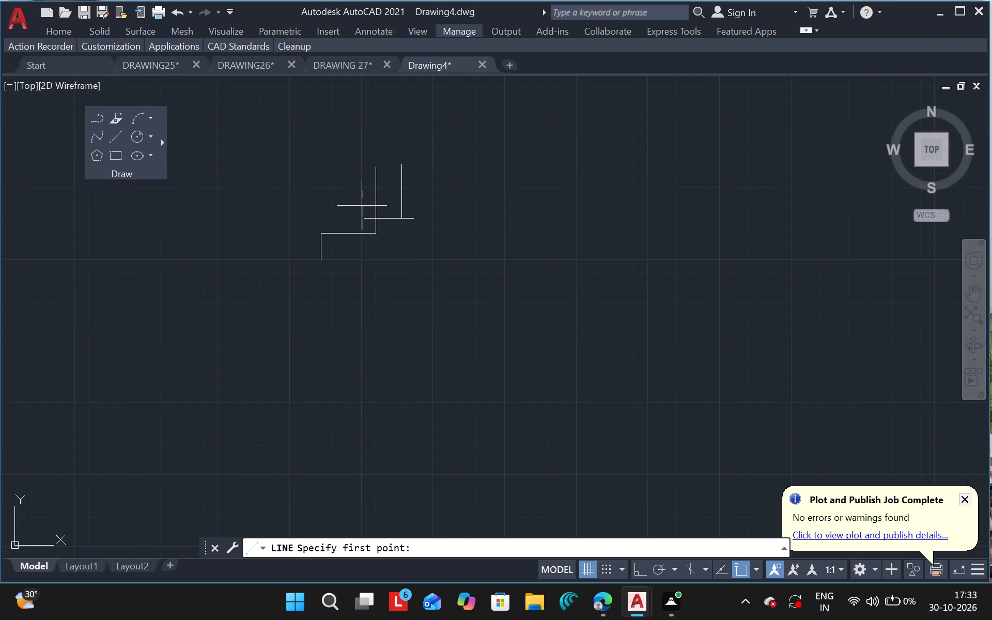
{"action": "left_click_drag", "start_coordinate": [362, 206], "coordinate": [460, 200]}
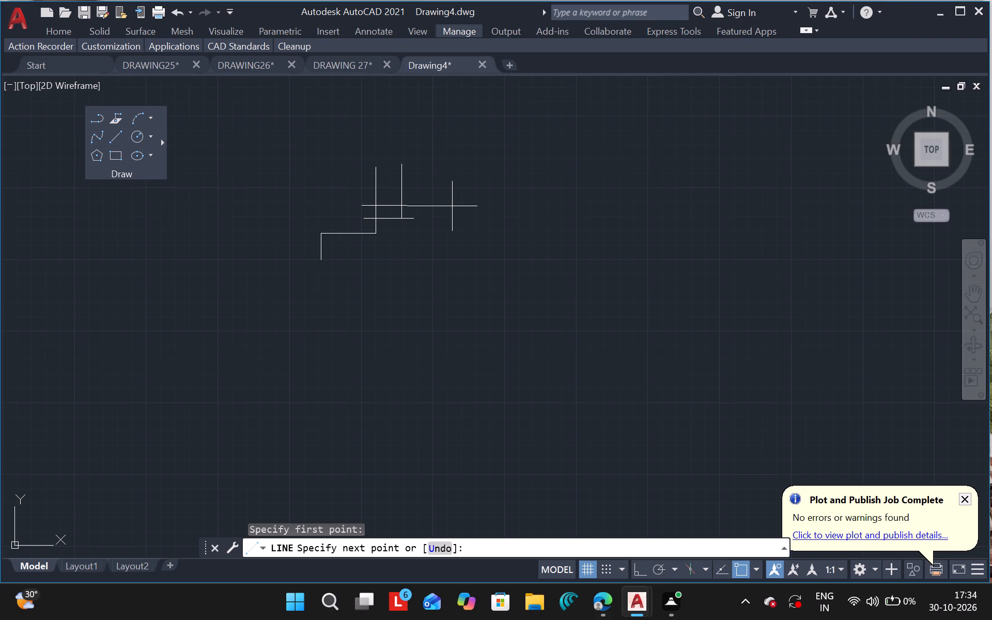
{"action": "left_click", "coordinate": [451, 206]}
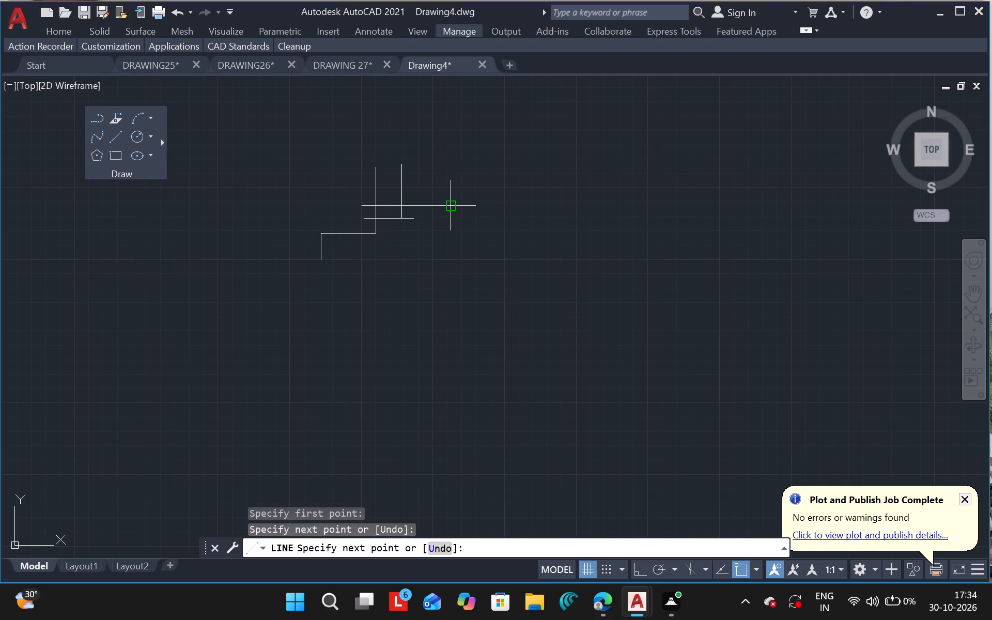
{"action": "key", "text": "Escape"}
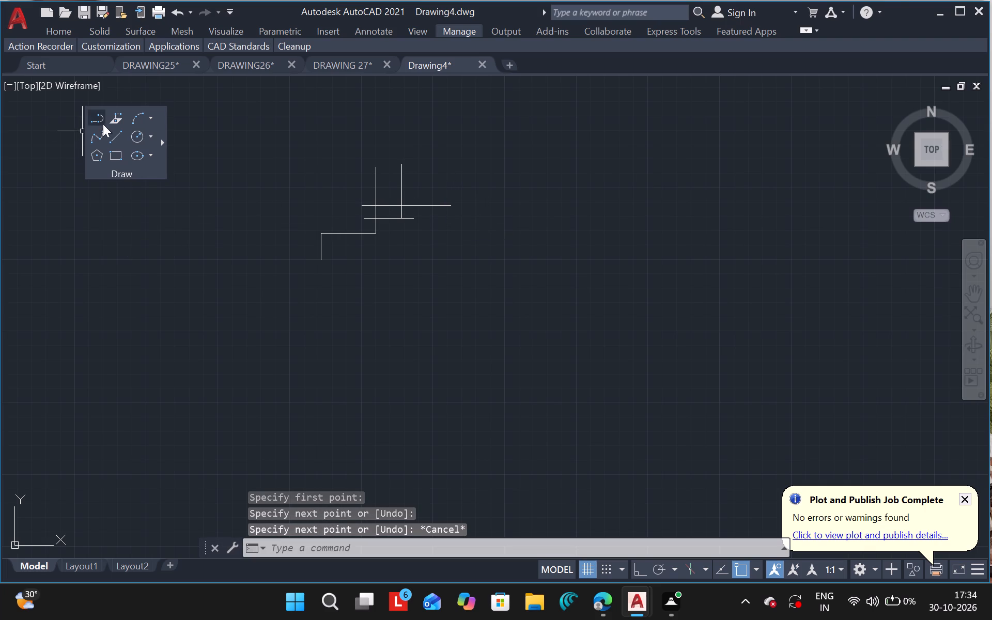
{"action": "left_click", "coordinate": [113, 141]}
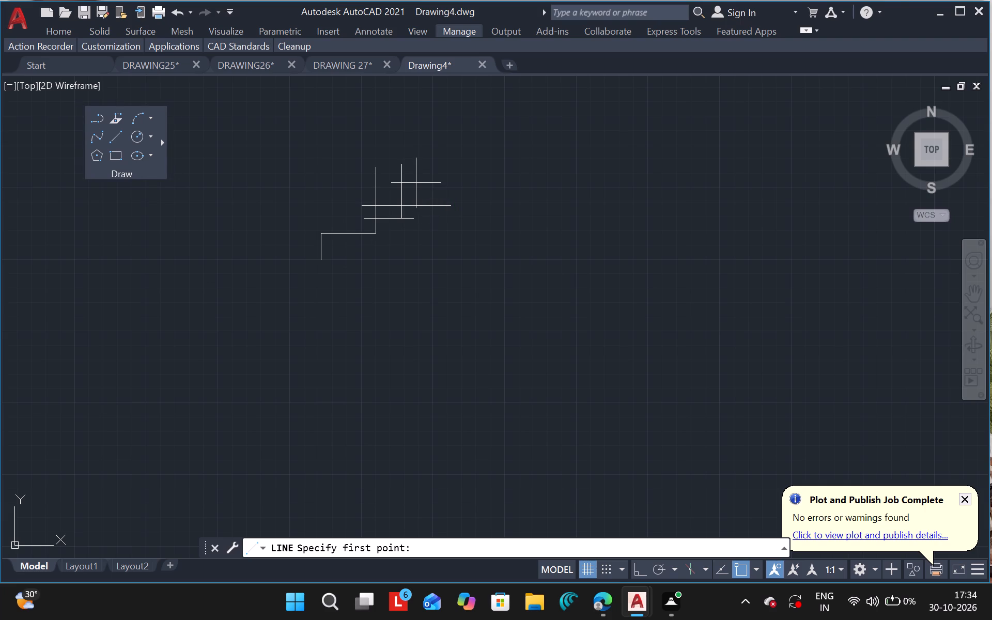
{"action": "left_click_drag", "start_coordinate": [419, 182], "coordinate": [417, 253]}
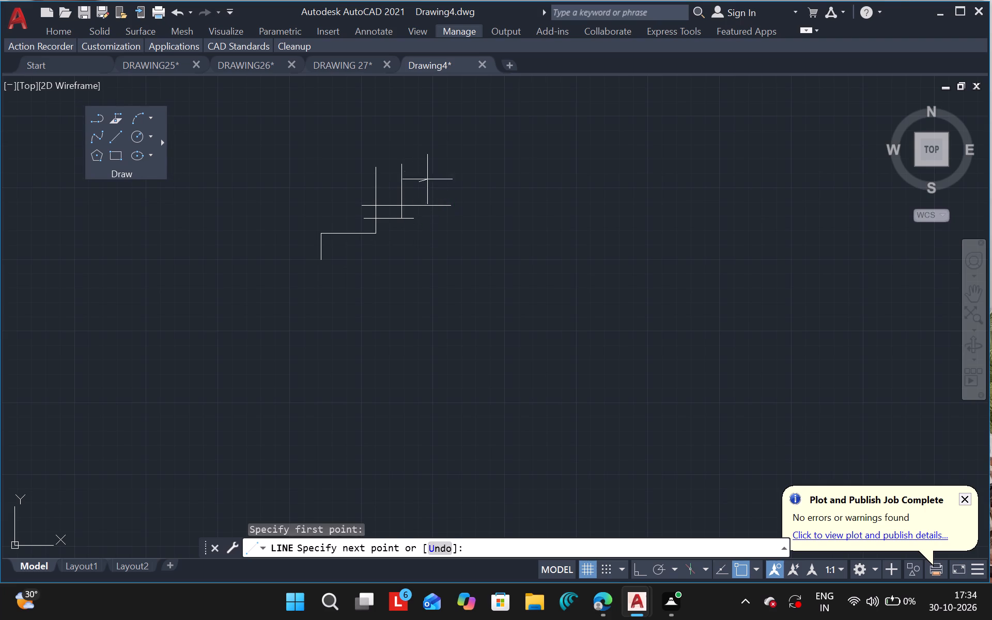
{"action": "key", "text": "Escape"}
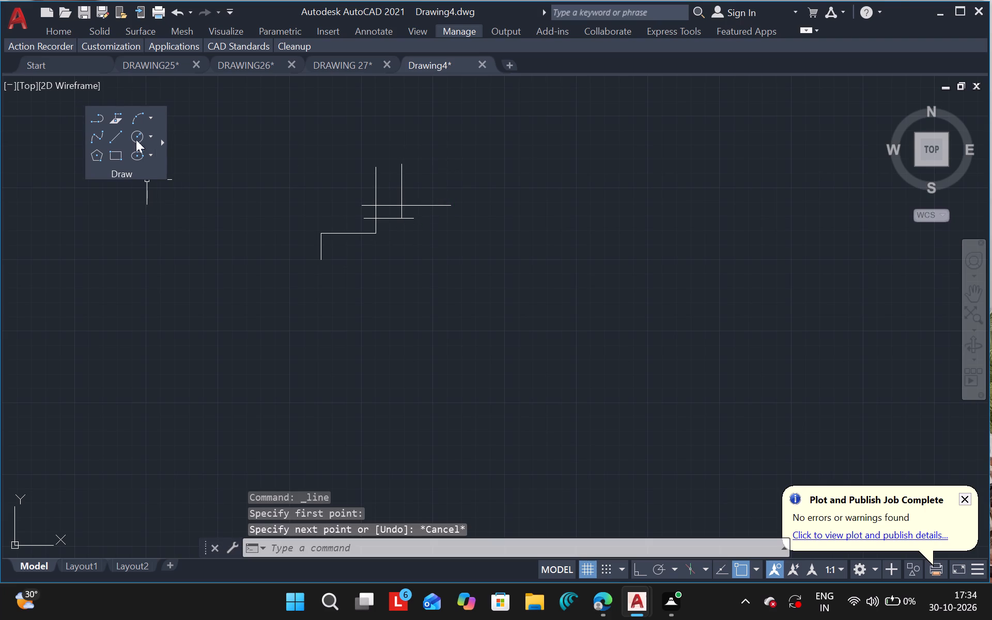
Draw a third vertical line crossing the upper horizontal's right part, from the middle vertical's top level down to the lower horizontal's level.
{"action": "left_click", "coordinate": [117, 134]}
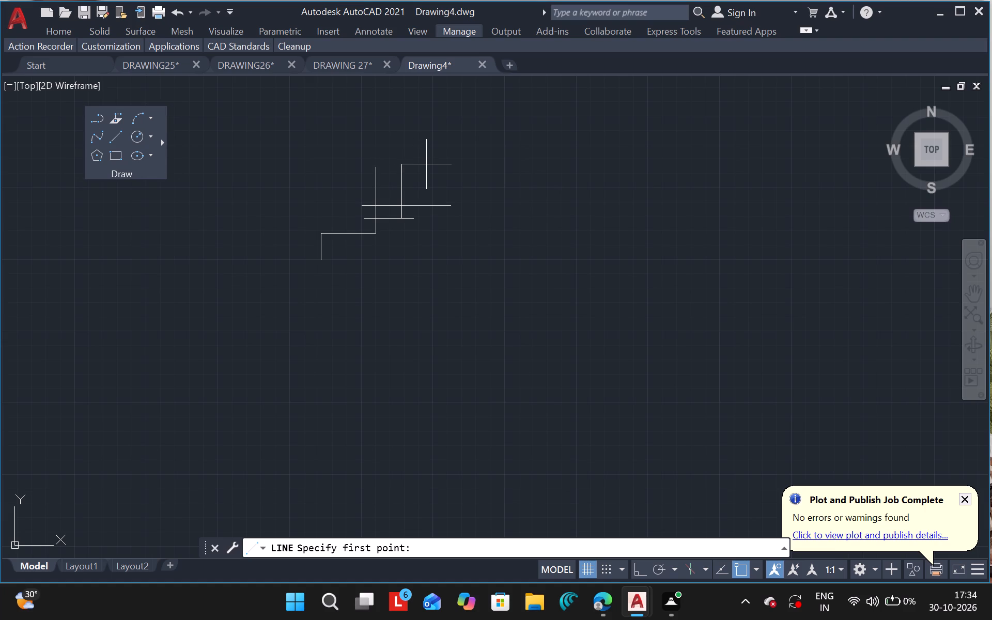
{"action": "left_click_drag", "start_coordinate": [423, 164], "coordinate": [426, 212]}
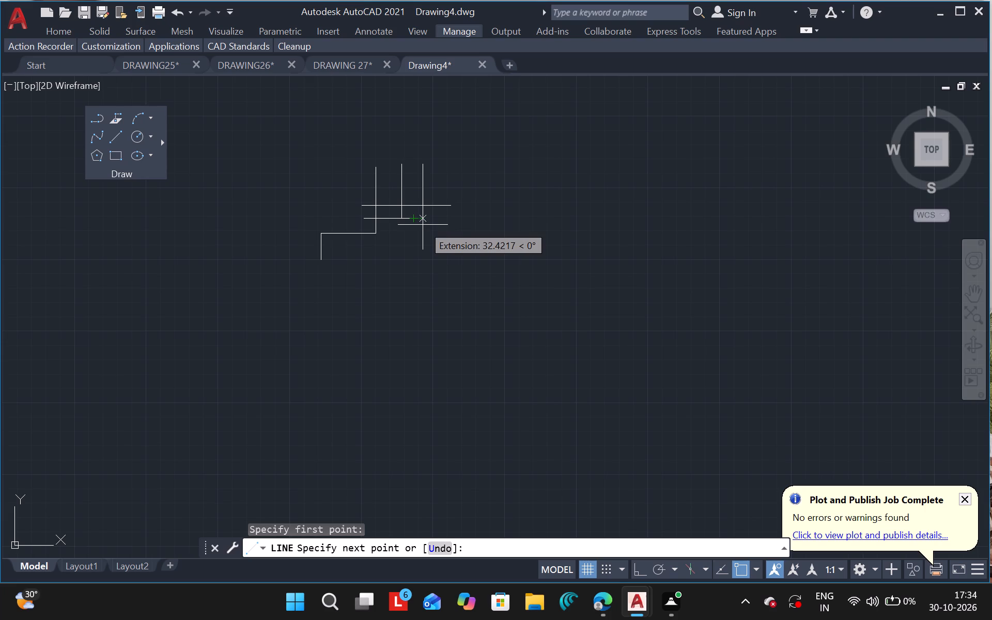
{"action": "left_click", "coordinate": [423, 225]}
{"action": "key", "text": "Escape"}
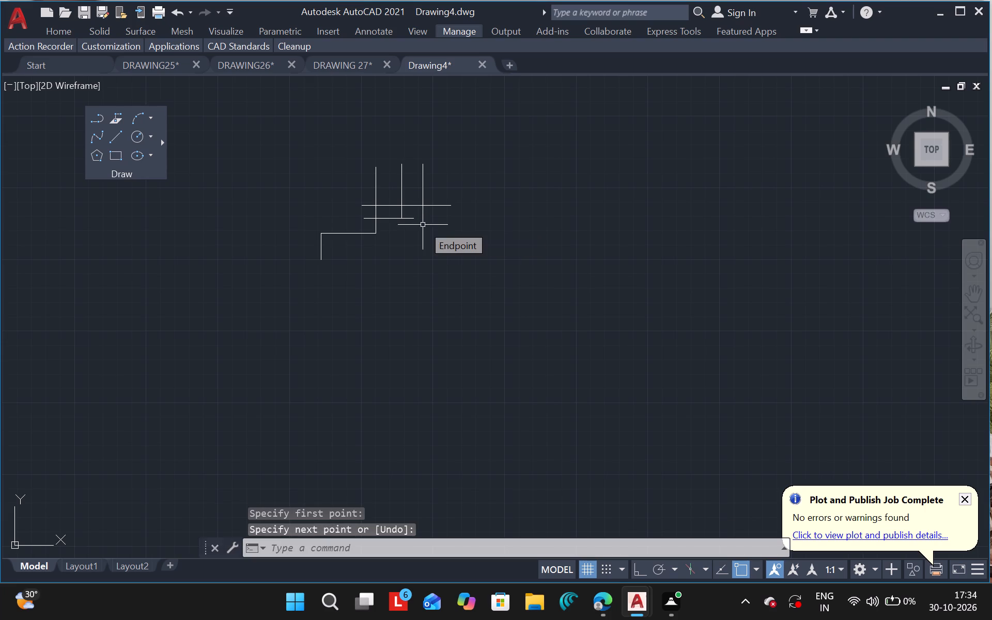
Trim the upper horizontal's overhang beyond the rightmost vertical, plus the parts of all three verticals rising above that horizontal.
{"action": "type", "text": "TR"}
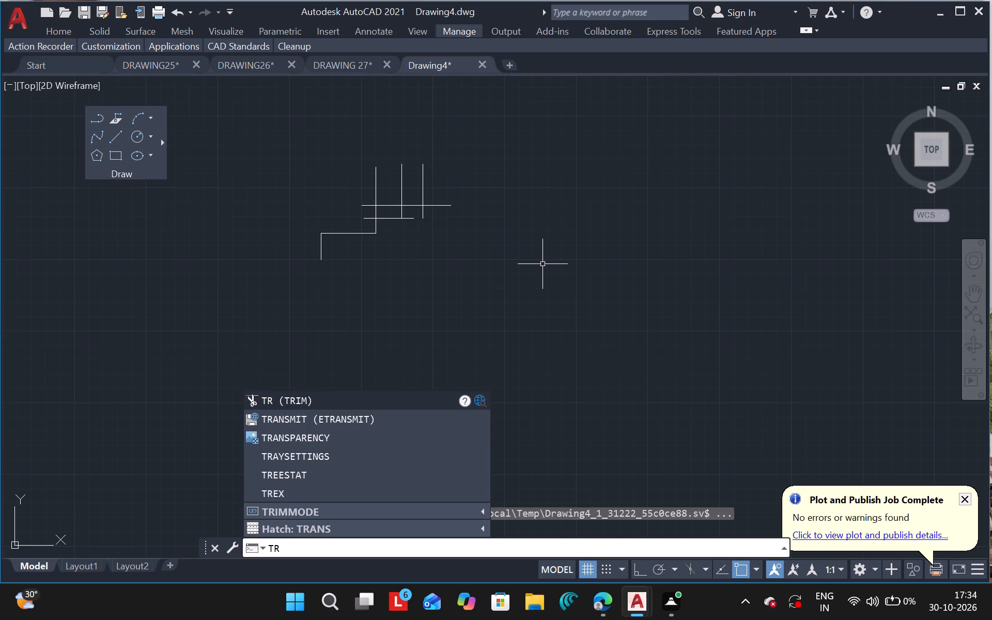
{"action": "left_click", "coordinate": [301, 398]}
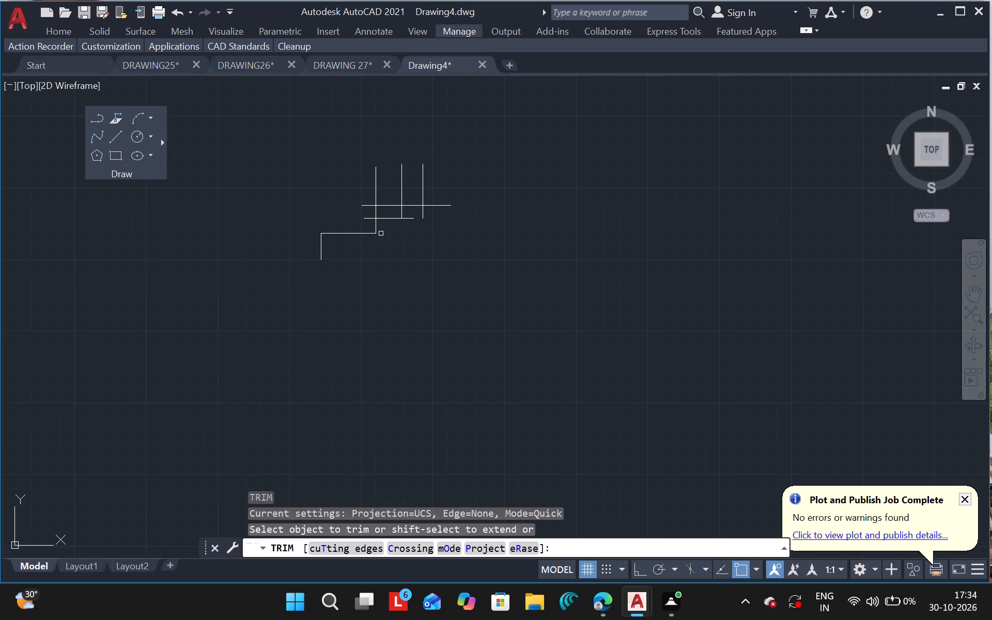
{"action": "left_click_drag", "start_coordinate": [435, 207], "coordinate": [424, 196]}
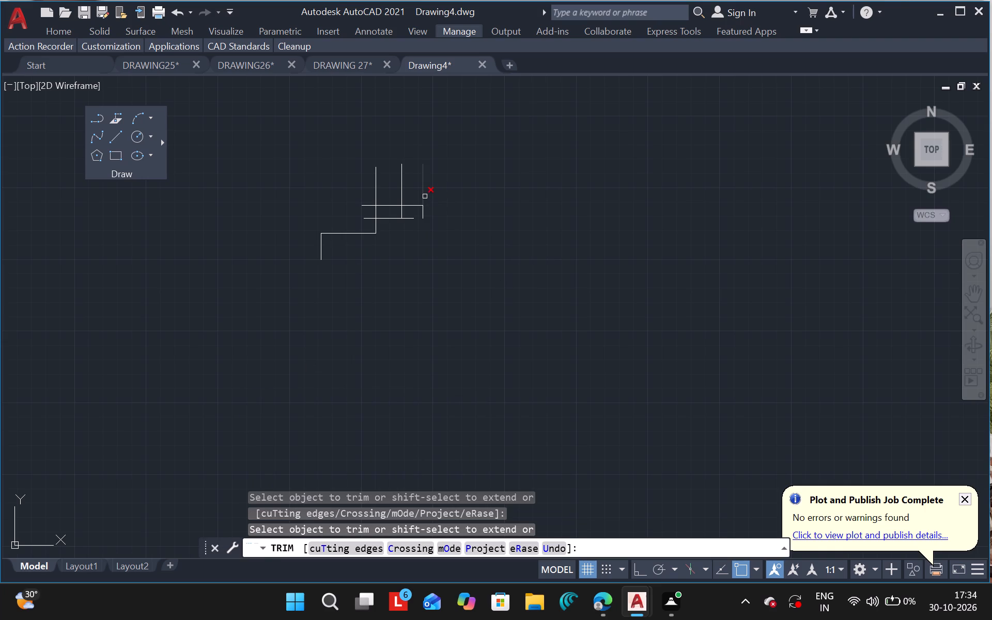
{"action": "left_click_drag", "start_coordinate": [424, 196], "coordinate": [424, 196]}
{"action": "left_click_drag", "start_coordinate": [424, 196], "coordinate": [398, 194]}
{"action": "left_click", "coordinate": [398, 194]}
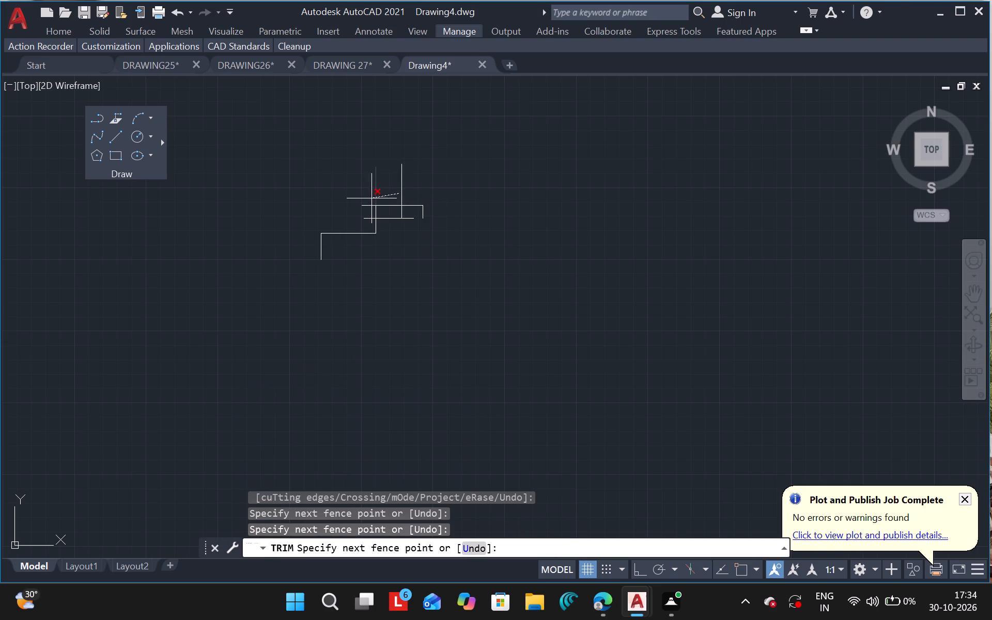
{"action": "left_click_drag", "start_coordinate": [361, 198], "coordinate": [402, 193]}
{"action": "left_click_drag", "start_coordinate": [402, 193], "coordinate": [389, 206]}
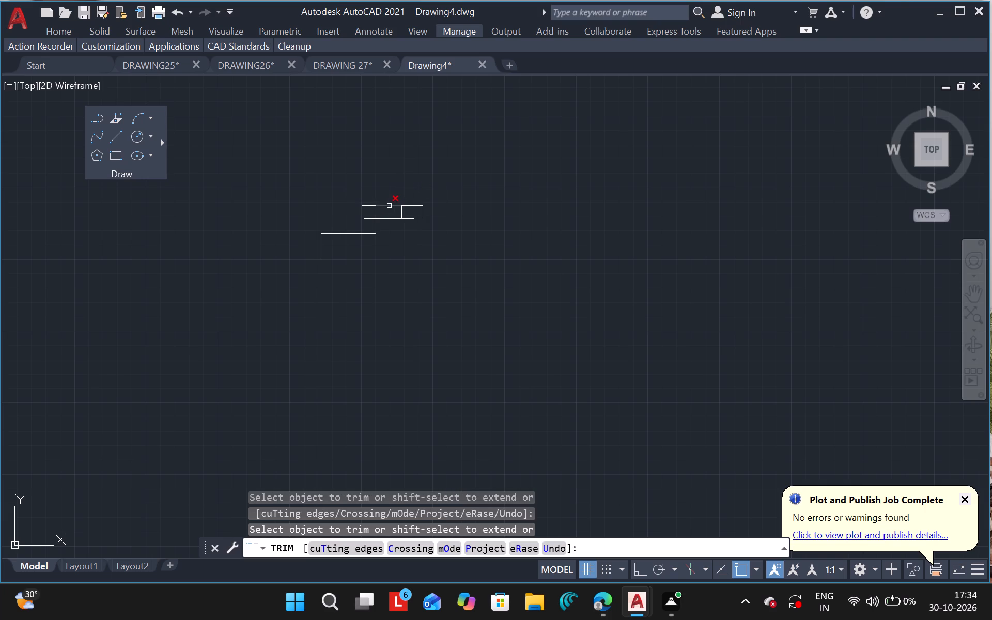
Trim away the lower horizontal, the upper horizontal's span between the left and middle verticals, and the stubs left of the left vertical.
{"action": "left_click_drag", "start_coordinate": [389, 206], "coordinate": [388, 220]}
{"action": "left_click_drag", "start_coordinate": [388, 220], "coordinate": [410, 221]}
{"action": "left_click_drag", "start_coordinate": [410, 221], "coordinate": [408, 219]}
{"action": "left_click_drag", "start_coordinate": [408, 219], "coordinate": [387, 210]}
{"action": "left_click_drag", "start_coordinate": [387, 210], "coordinate": [387, 205]}
{"action": "left_click_drag", "start_coordinate": [387, 205], "coordinate": [367, 203]}
{"action": "left_click_drag", "start_coordinate": [367, 203], "coordinate": [367, 220]}
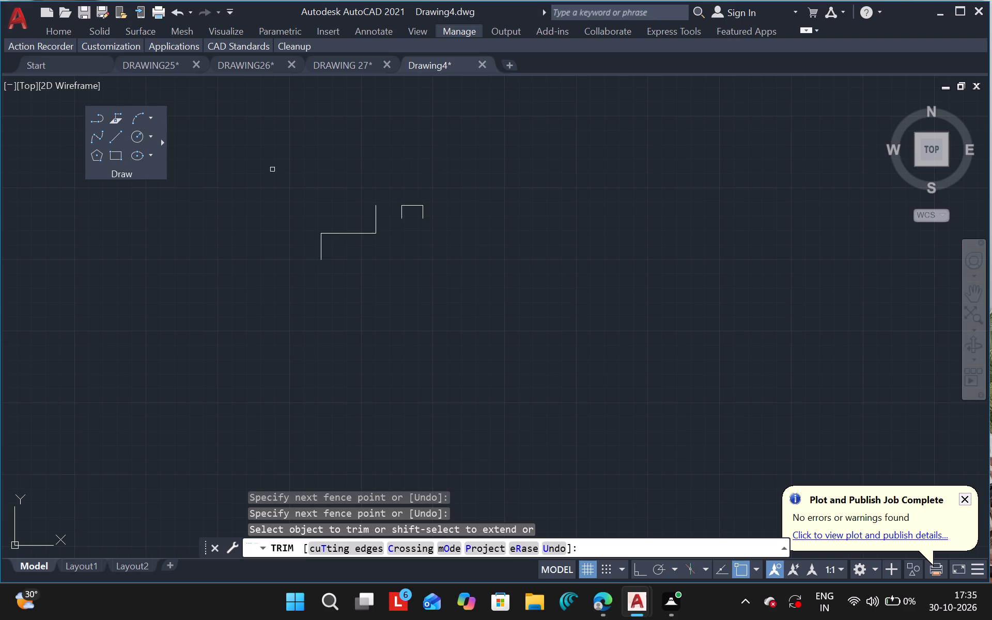
Draw a horizontal line leftward from the middle vertical's lower end, crossing the left vertical and ending above the lowest step.
{"action": "left_click", "coordinate": [113, 138]}
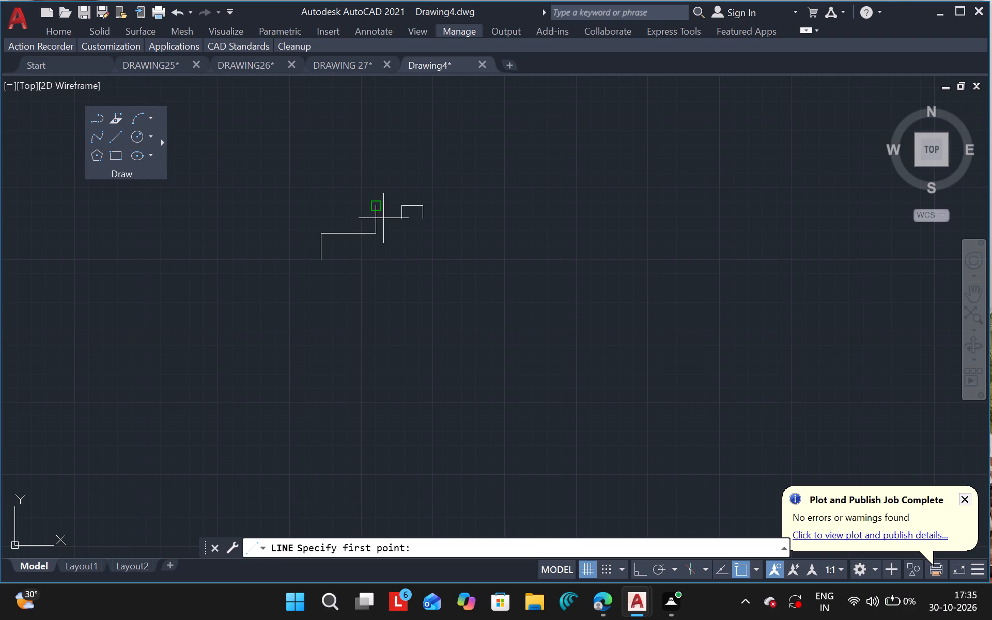
{"action": "left_click_drag", "start_coordinate": [400, 216], "coordinate": [334, 221]}
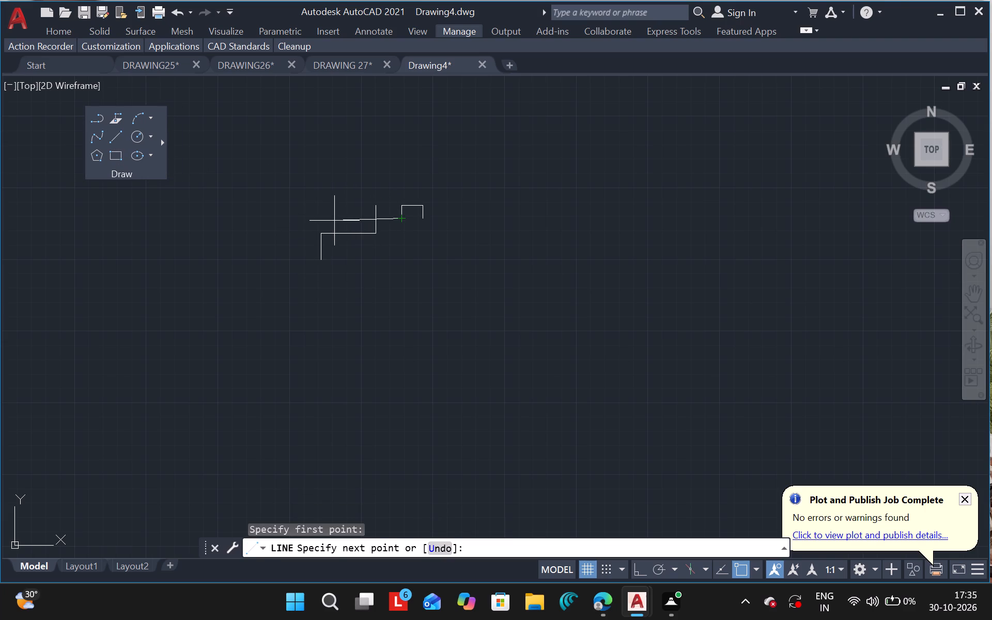
{"action": "left_click_drag", "start_coordinate": [334, 221], "coordinate": [331, 218]}
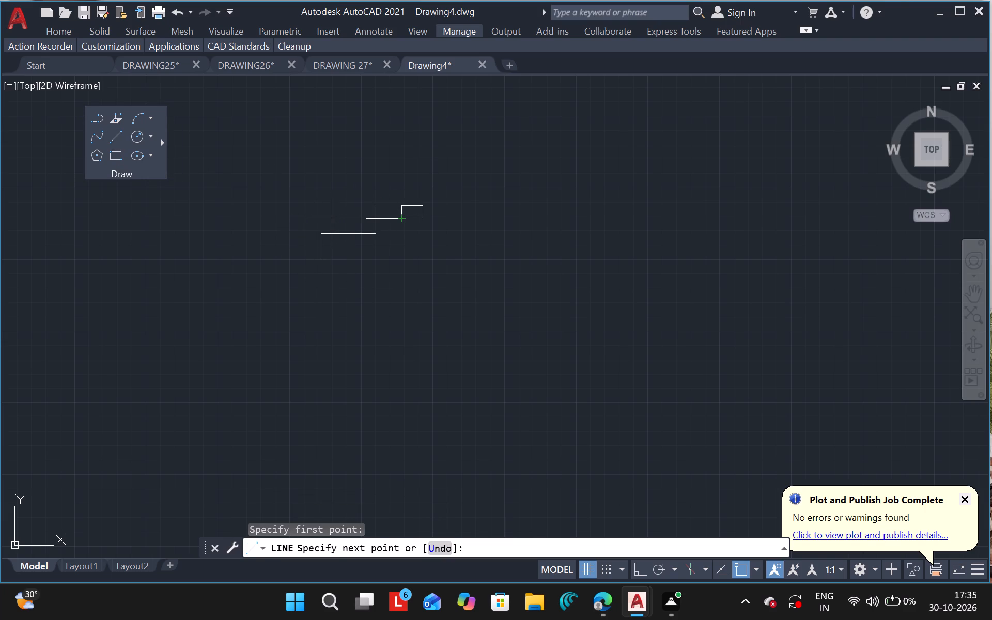
{"action": "left_click_drag", "start_coordinate": [331, 218], "coordinate": [331, 219]}
{"action": "left_click", "coordinate": [331, 219]}
{"action": "key", "text": "Escape"}
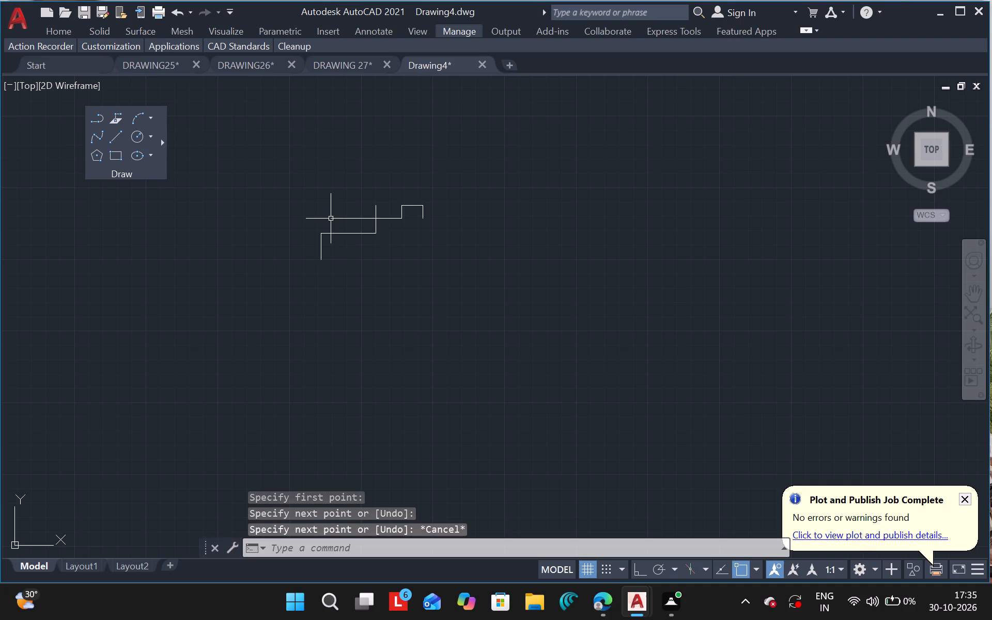
Trim the left vertical's stub above the new horizontal line and that line's overhang beyond the vertical, leaving a clean step.
{"action": "type", "text": "TR"}
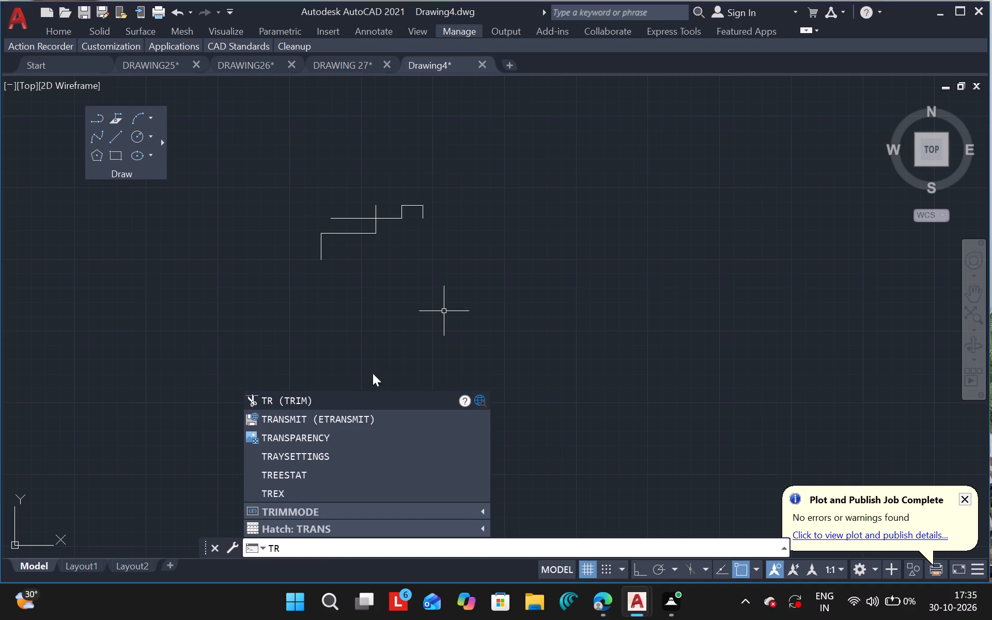
{"action": "left_click", "coordinate": [328, 409]}
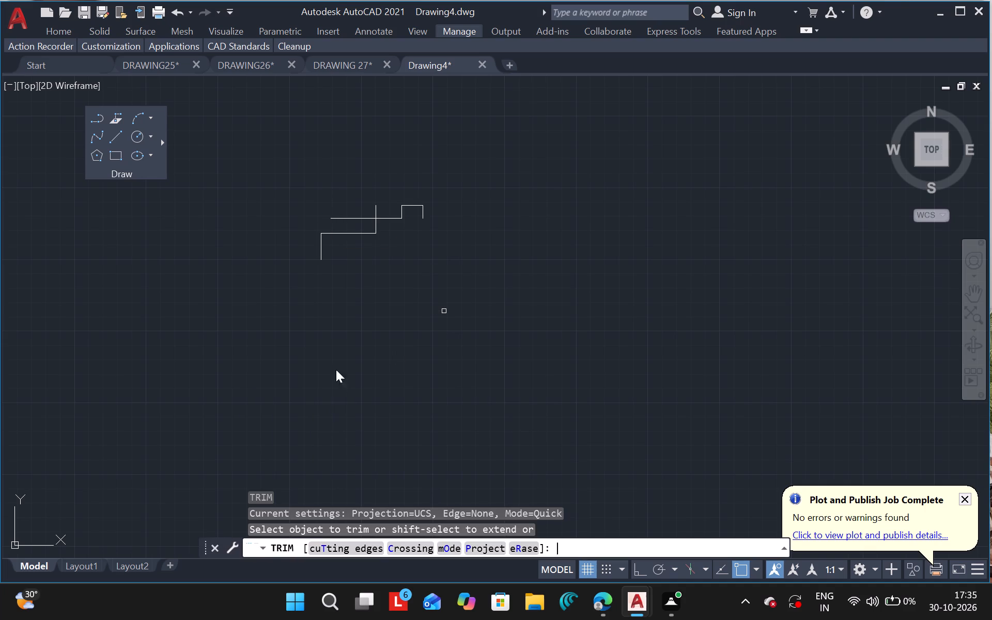
{"action": "left_click_drag", "start_coordinate": [375, 210], "coordinate": [358, 221]}
{"action": "left_click", "coordinate": [357, 219]}
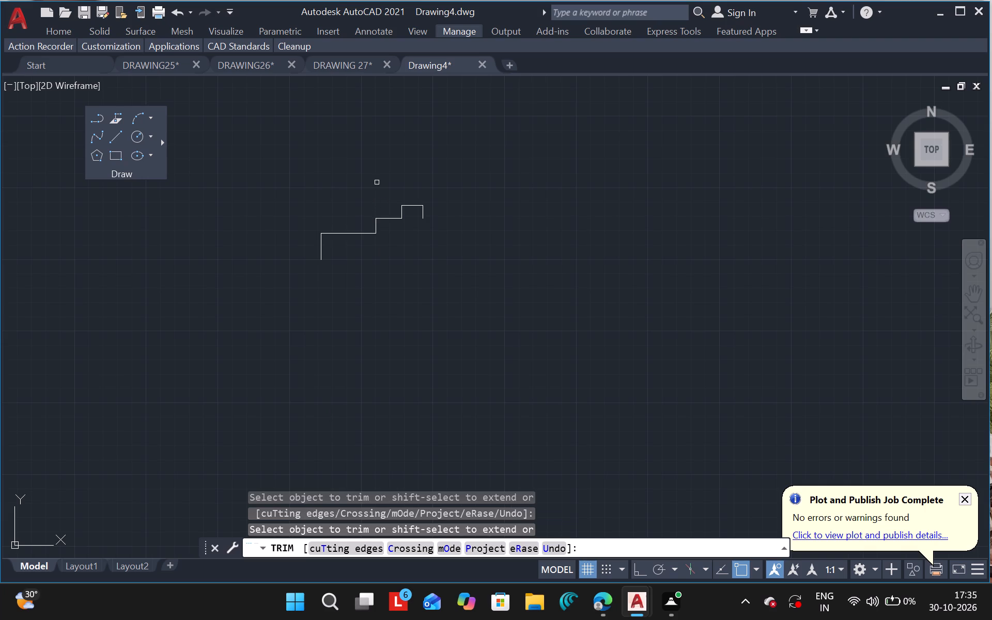
{"action": "key", "text": "Escape"}
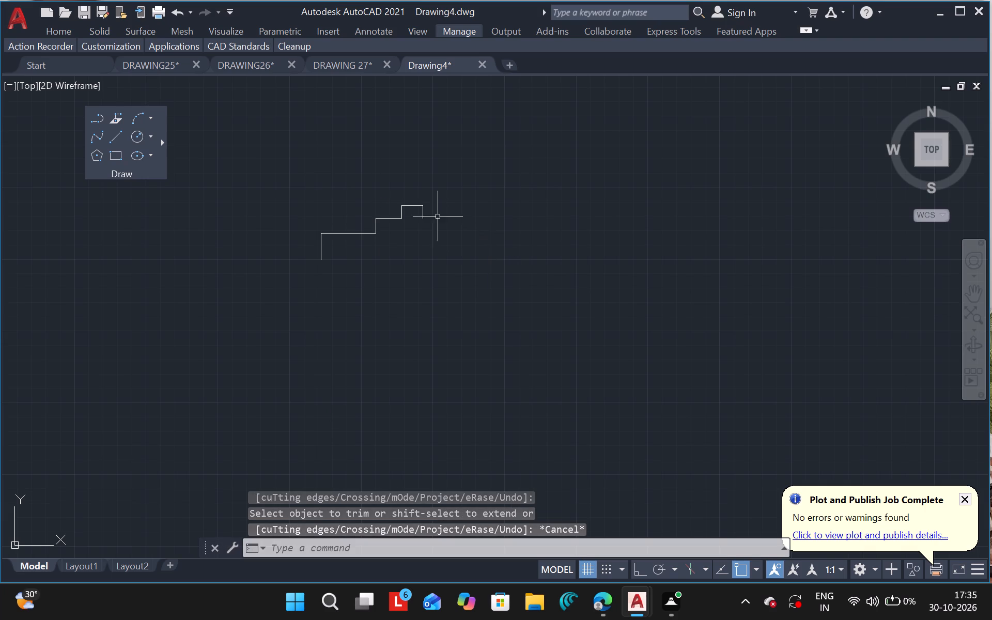
Copy the short rightmost vertical leftward to about the middle of the top step.
{"action": "left_click_drag", "start_coordinate": [424, 209], "coordinate": [592, 318]}
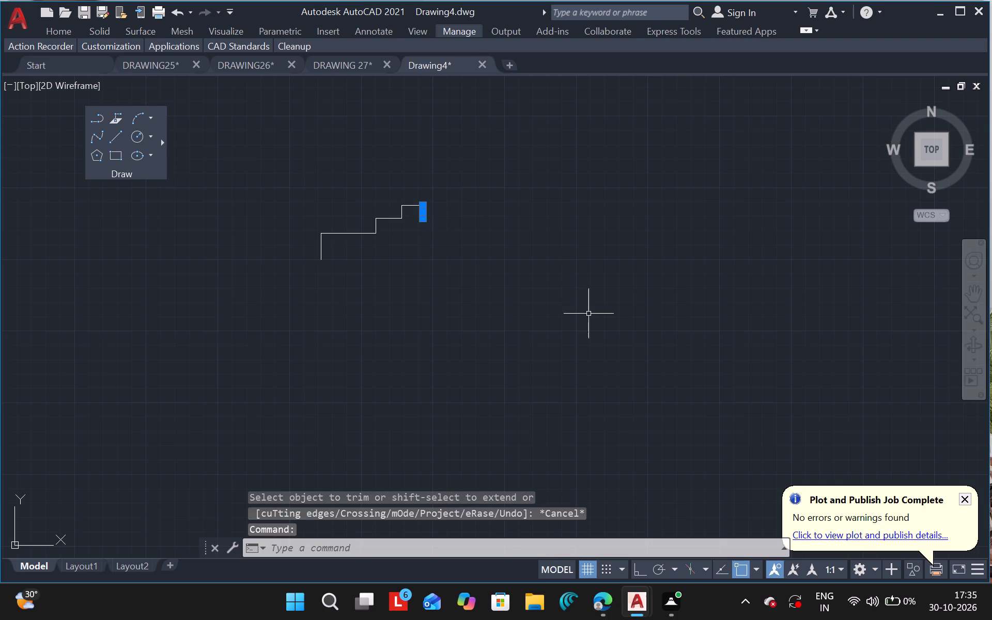
{"action": "type", "text": "CO"}
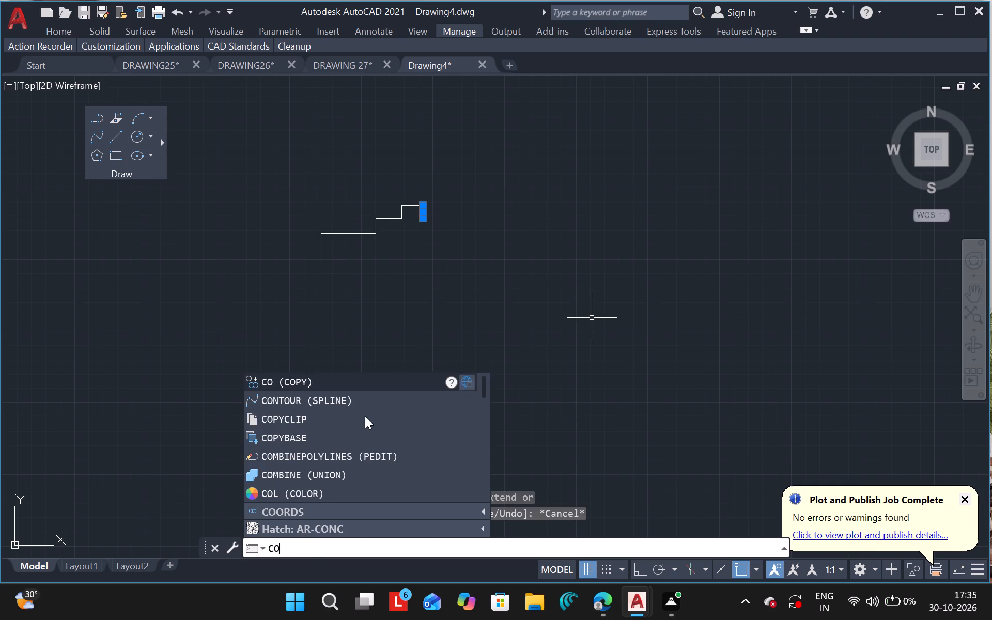
{"action": "left_click", "coordinate": [321, 385]}
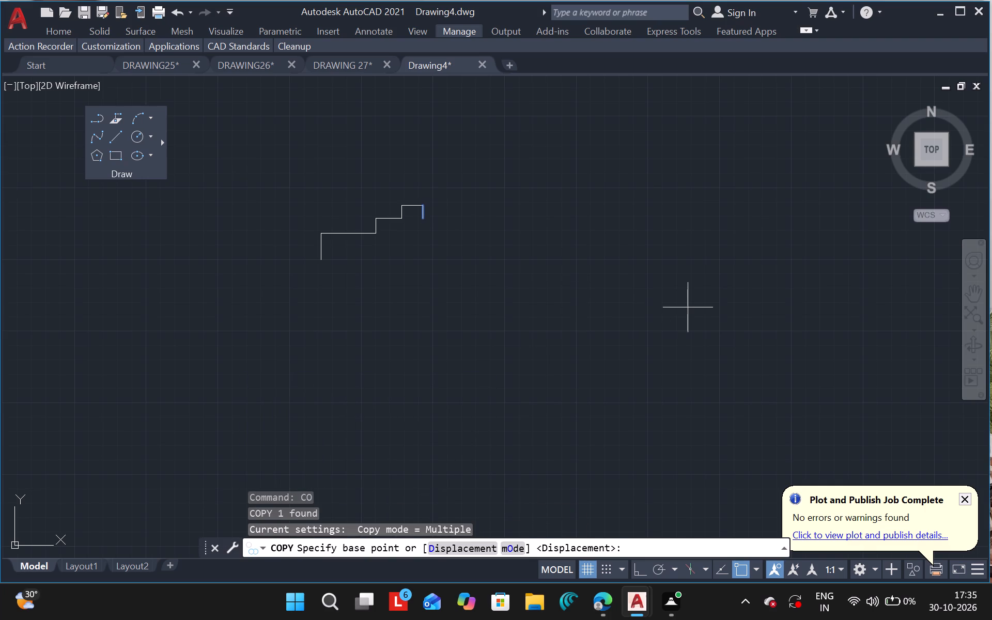
{"action": "left_click_drag", "start_coordinate": [688, 307], "coordinate": [677, 307]}
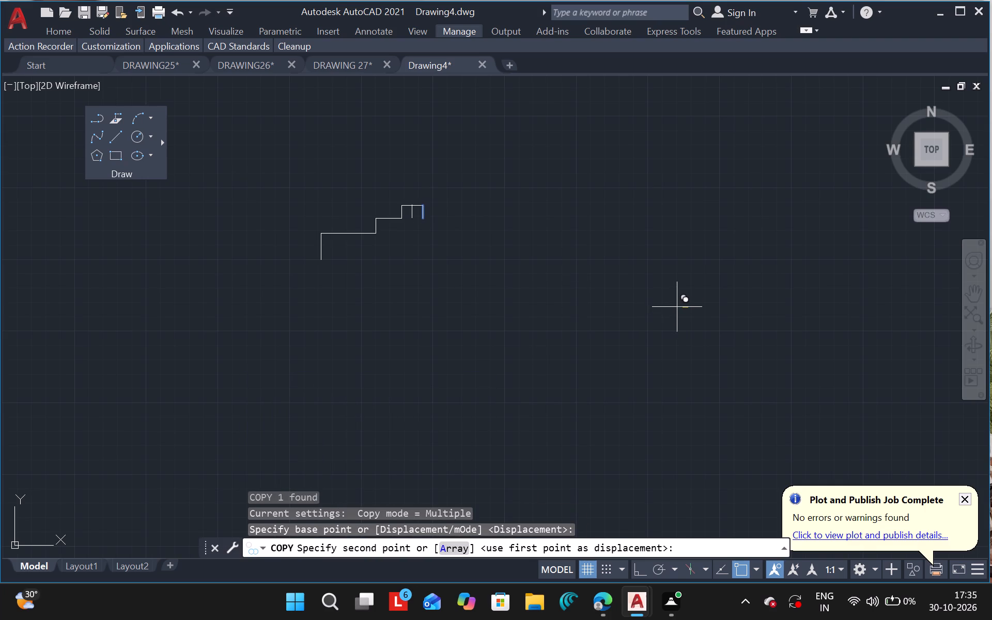
{"action": "left_click_drag", "start_coordinate": [677, 307], "coordinate": [677, 307]}
{"action": "left_click", "coordinate": [677, 307]}
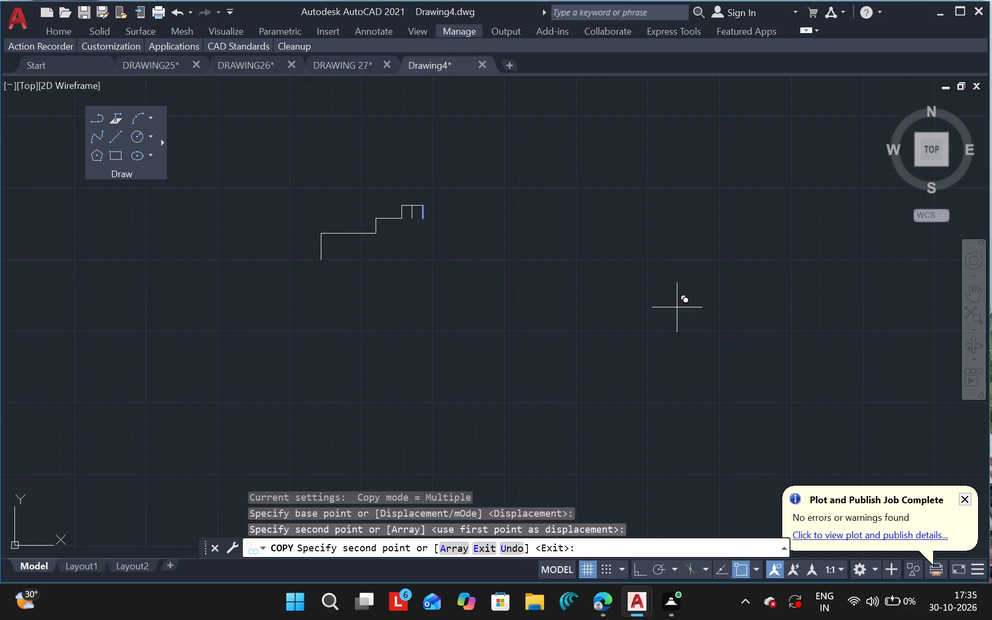
{"action": "key", "text": "Escape"}
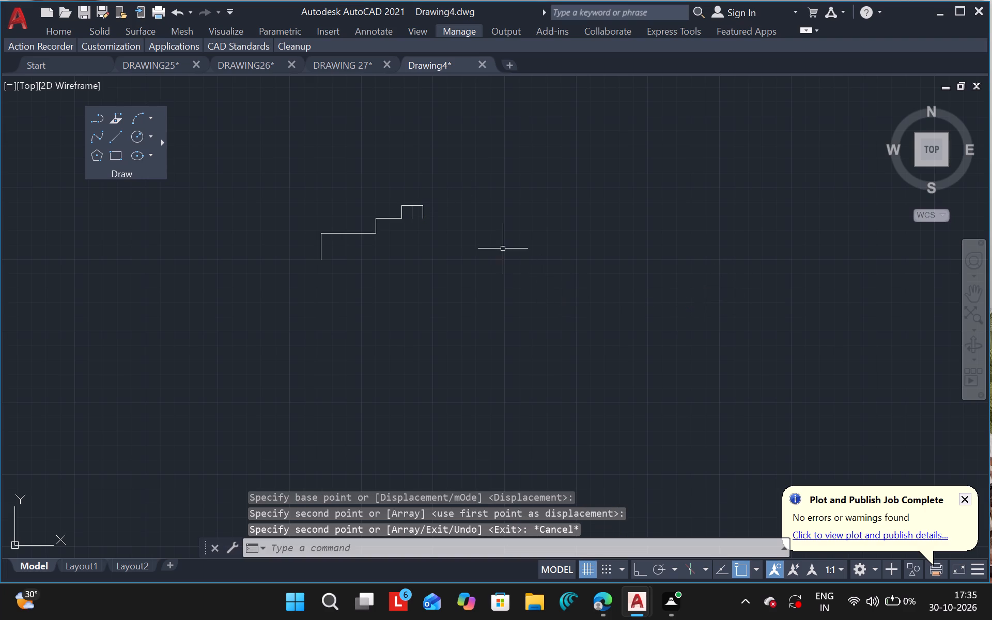
Start the Trim command for the stepped outline.
{"action": "type", "text": "TR"}
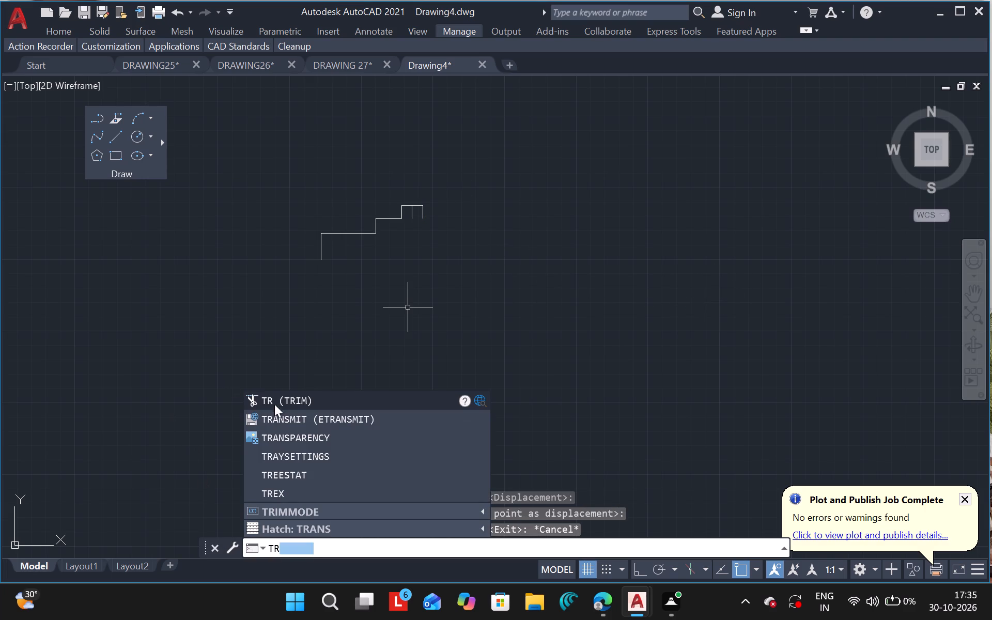
{"action": "left_click", "coordinate": [281, 395]}
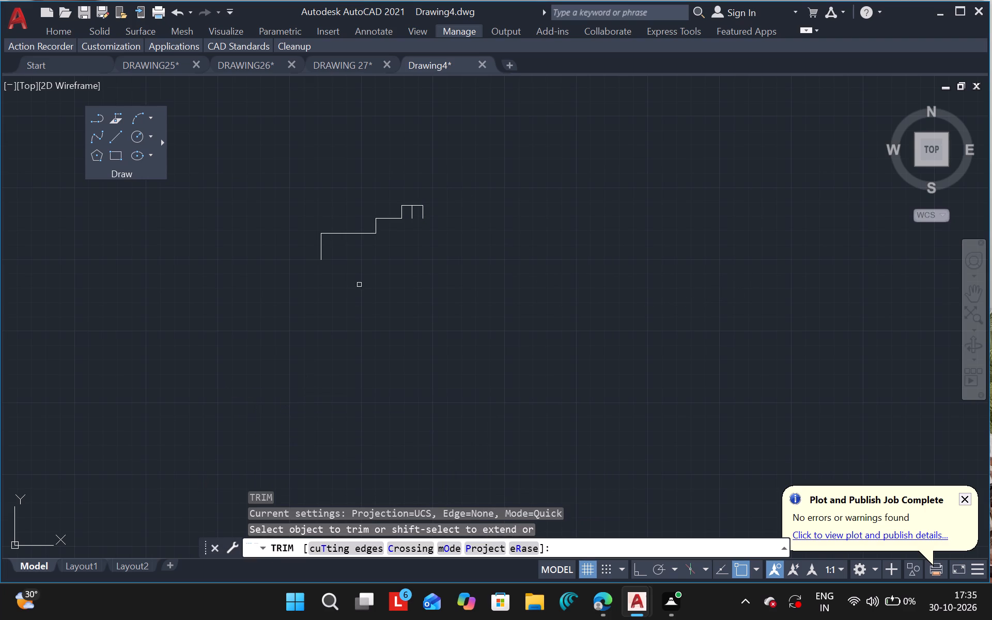
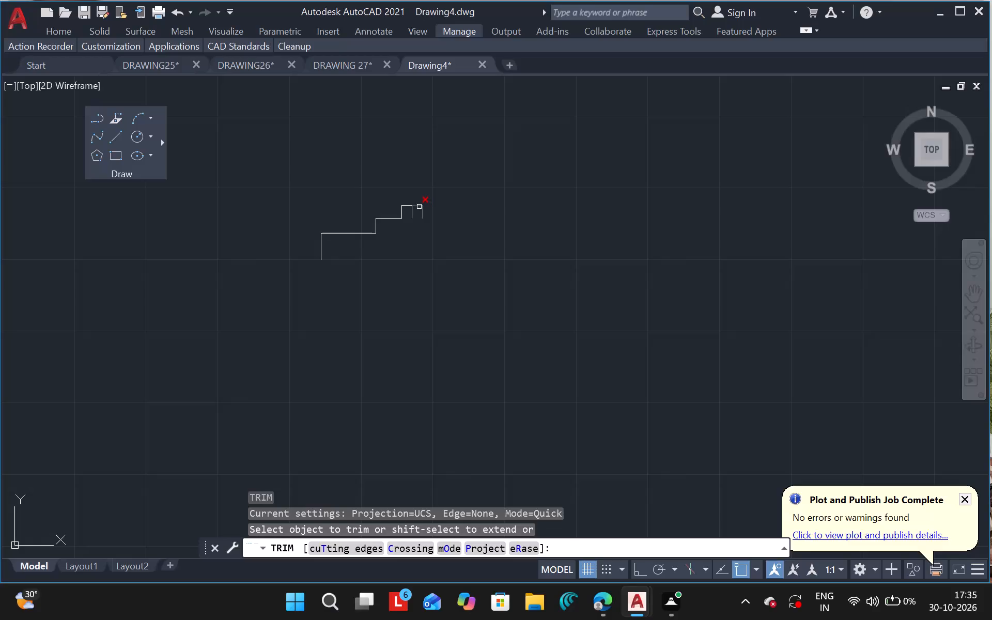
Trim the top line beyond the copied vertical and remove the leftover rightmost vertical, leaving a narrow raised notch.
{"action": "left_click", "coordinate": [419, 207]}
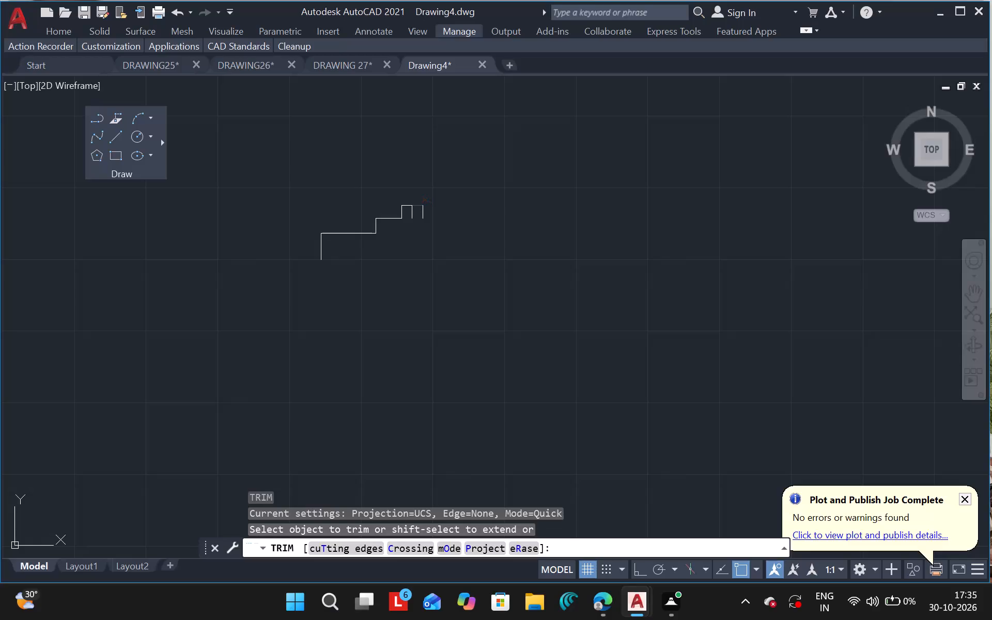
{"action": "left_click", "coordinate": [425, 208]}
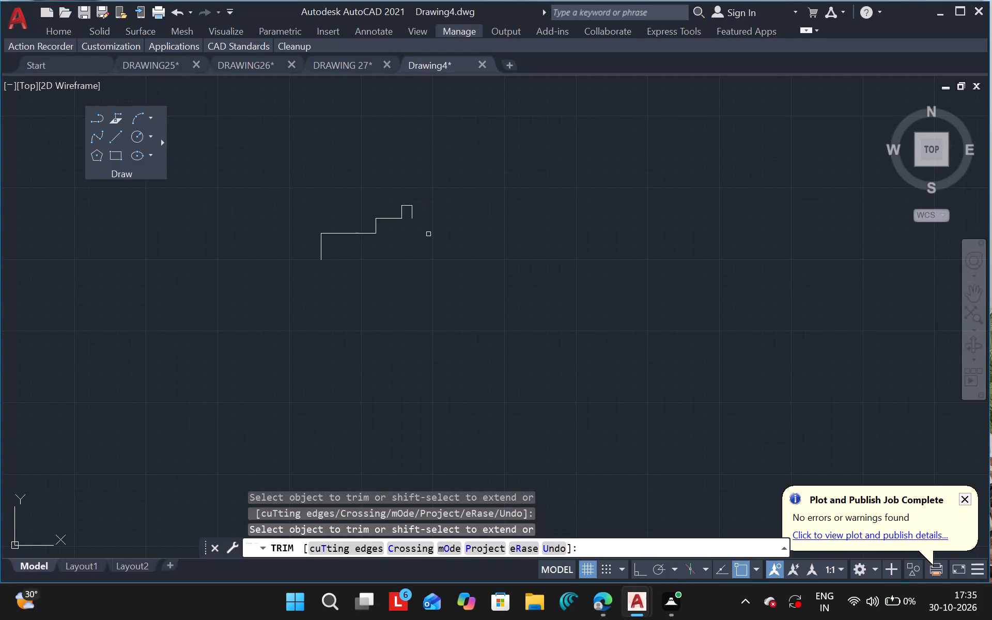
{"action": "key", "text": "Escape"}
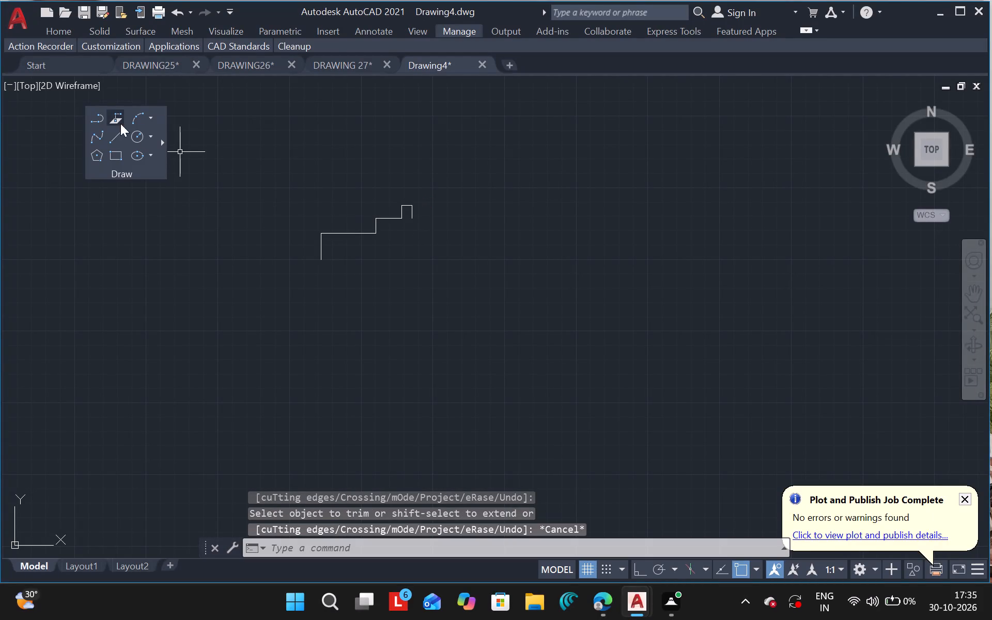
Draw a horizontal line rightward from the notch's lower right end, continuing with a vertical line that rises above the notch.
{"action": "left_click", "coordinate": [116, 142]}
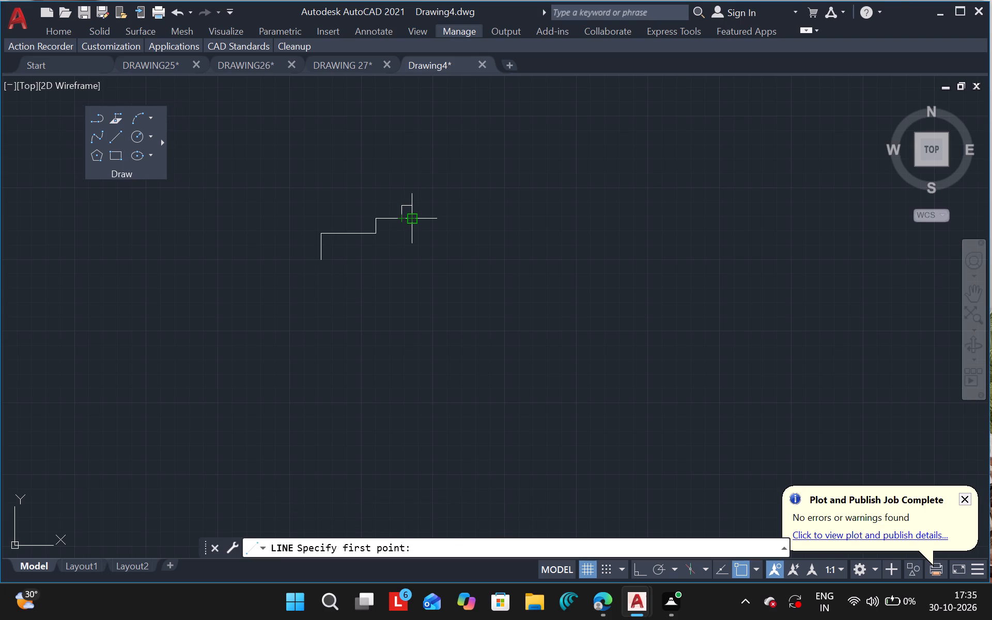
{"action": "left_click_drag", "start_coordinate": [413, 219], "coordinate": [527, 217]}
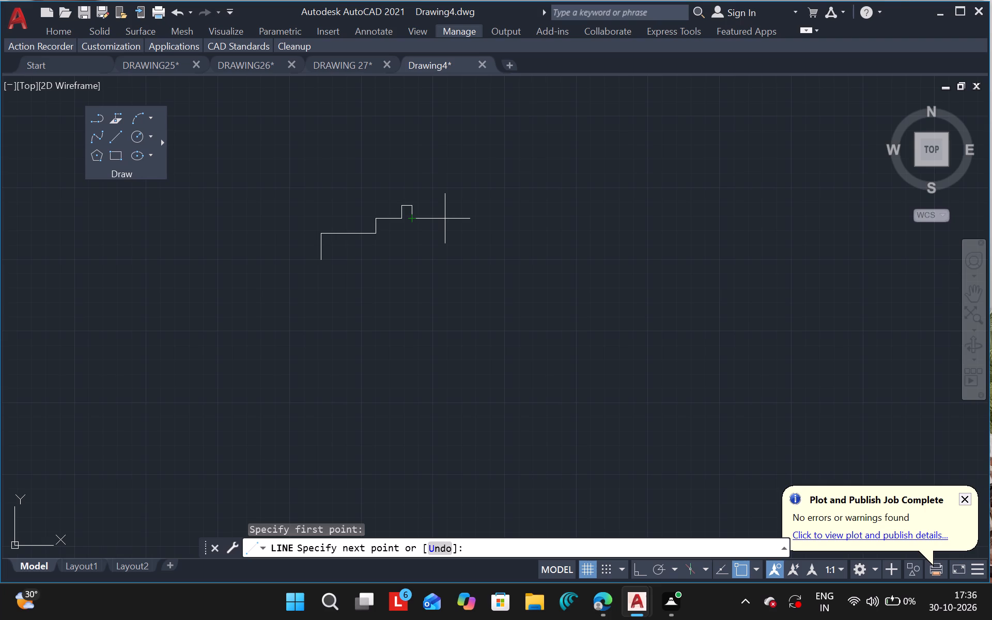
{"action": "left_click", "coordinate": [445, 219]}
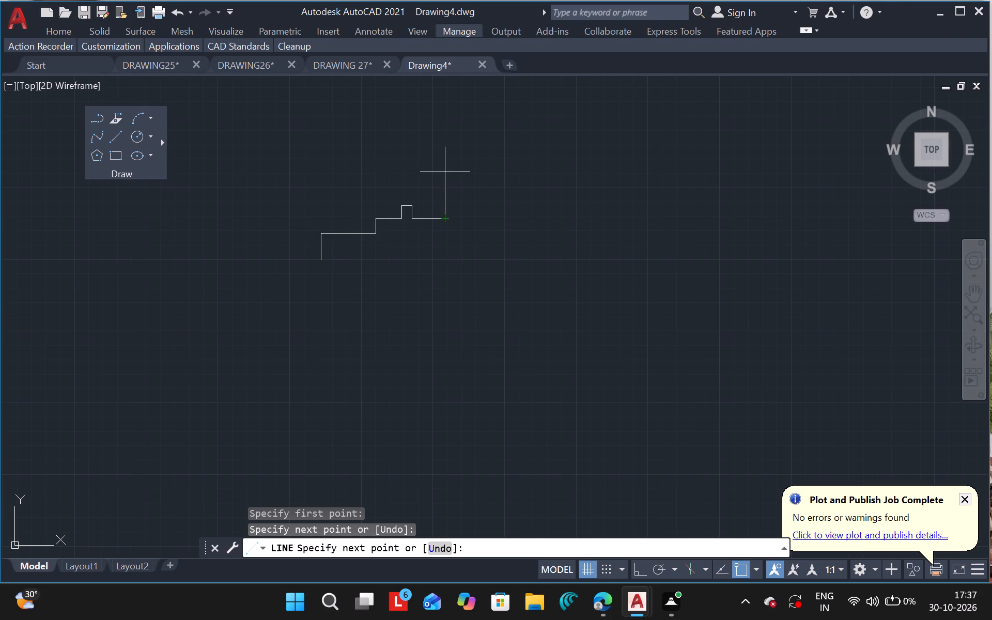
{"action": "left_click", "coordinate": [445, 172]}
{"action": "key", "text": "Escape"}
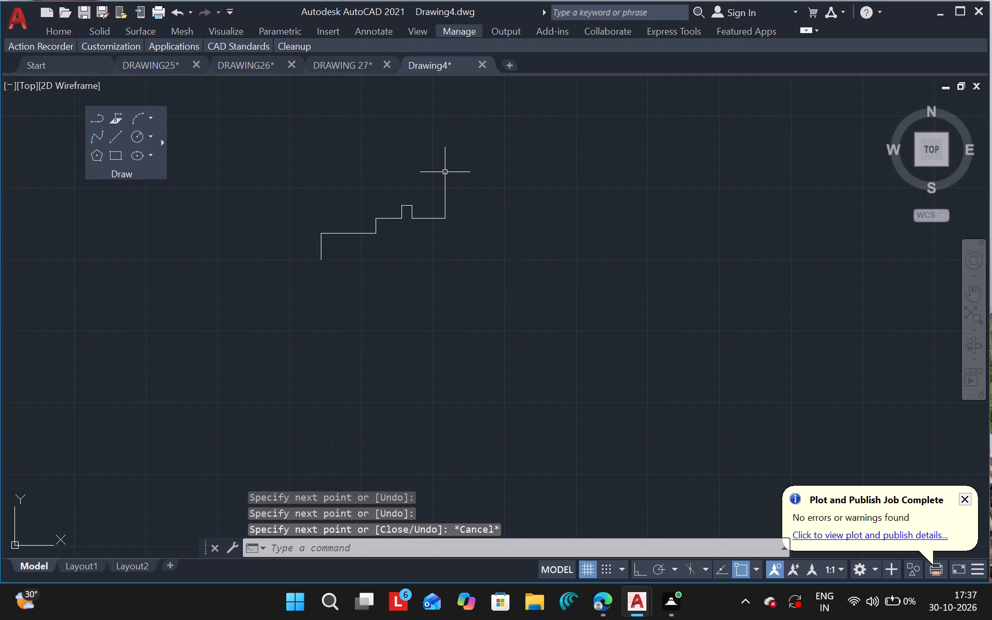
From the tall vertical's midpoint, draw a horizontal line about 313 units rightward, followed by a vertical down to the level of that tall vertical's lower end.
{"action": "left_click", "coordinate": [117, 135]}
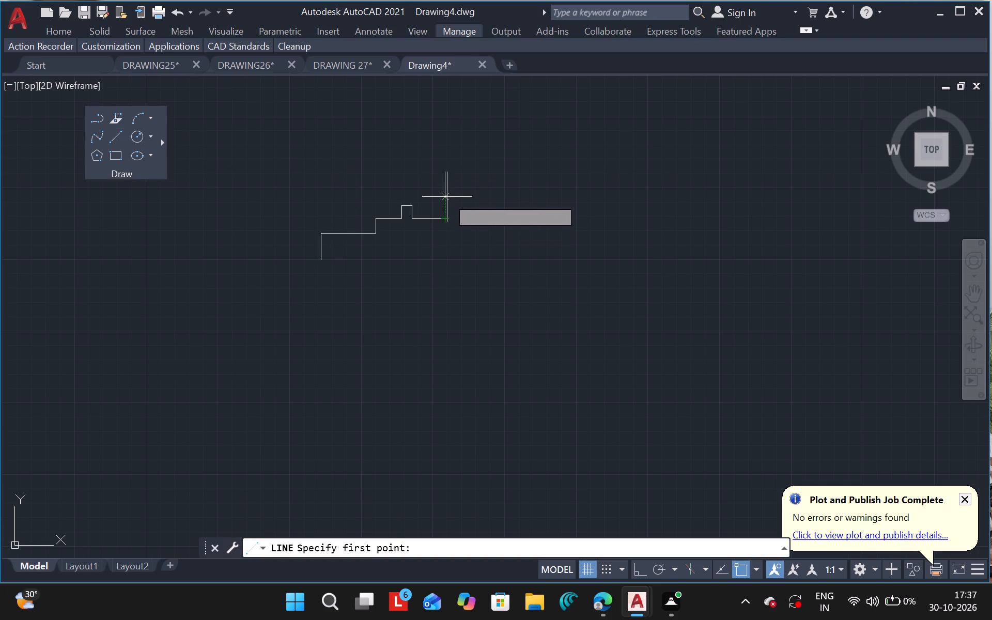
{"action": "left_click_drag", "start_coordinate": [446, 195], "coordinate": [489, 194]}
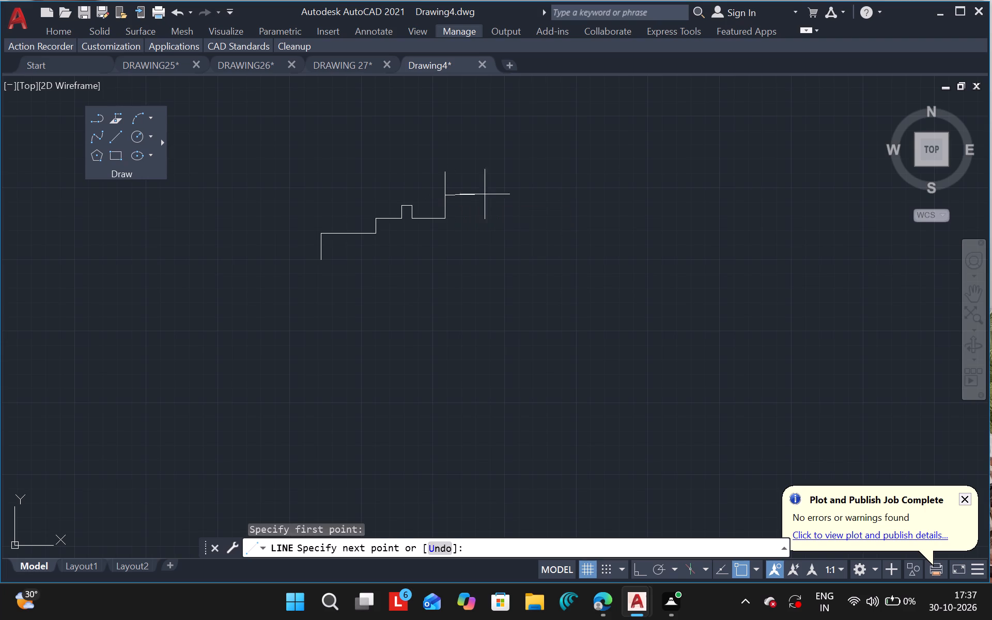
{"action": "left_click_drag", "start_coordinate": [489, 194], "coordinate": [539, 192]}
{"action": "left_click_drag", "start_coordinate": [535, 195], "coordinate": [538, 220]}
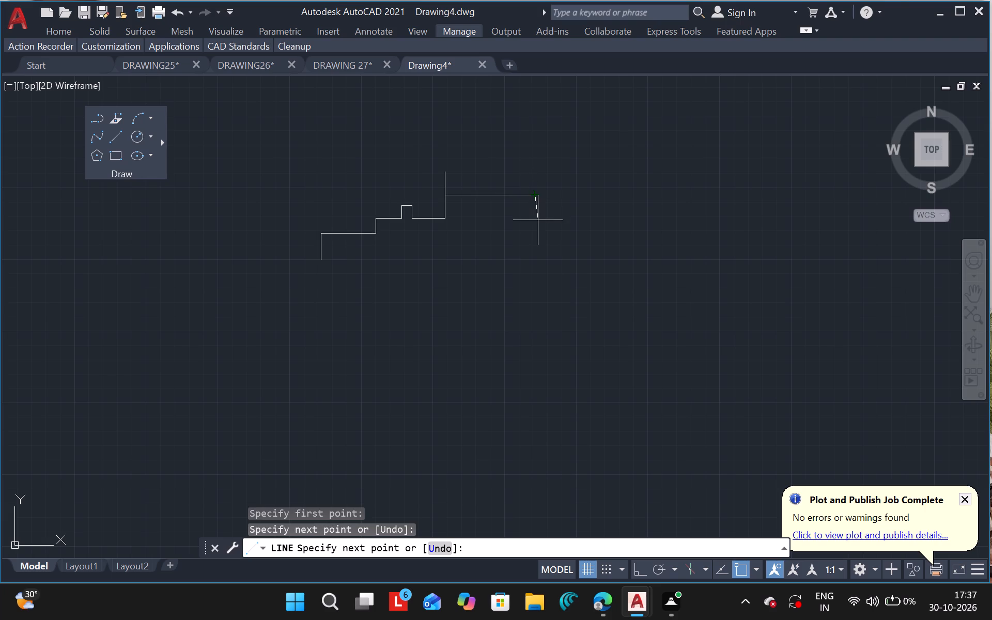
{"action": "left_click_drag", "start_coordinate": [538, 220], "coordinate": [518, 218]}
{"action": "left_click_drag", "start_coordinate": [518, 218], "coordinate": [448, 221]}
{"action": "left_click_drag", "start_coordinate": [448, 221], "coordinate": [536, 220]}
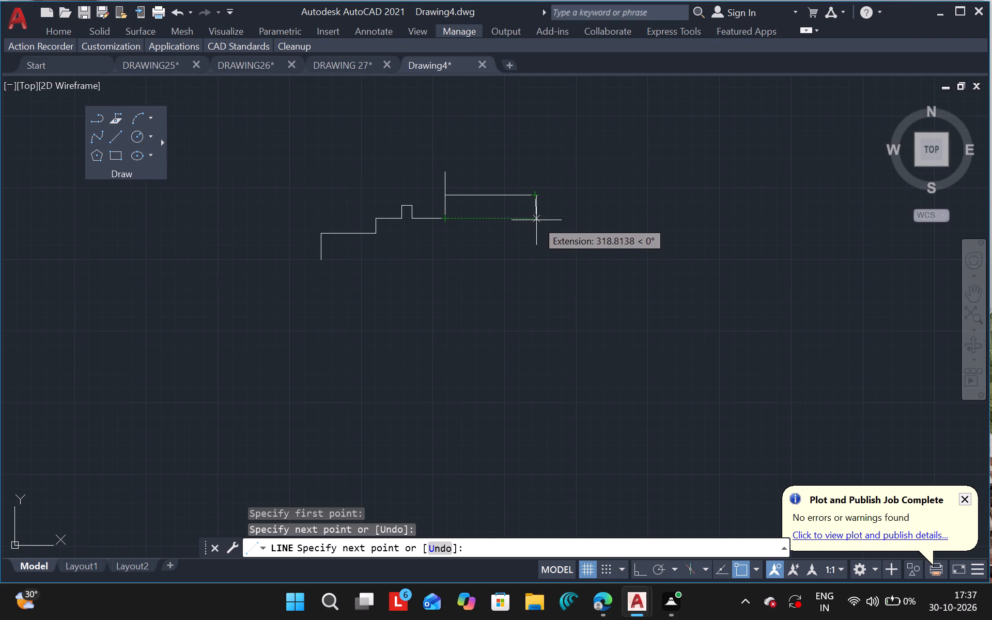
{"action": "left_click_drag", "start_coordinate": [536, 220], "coordinate": [535, 220]}
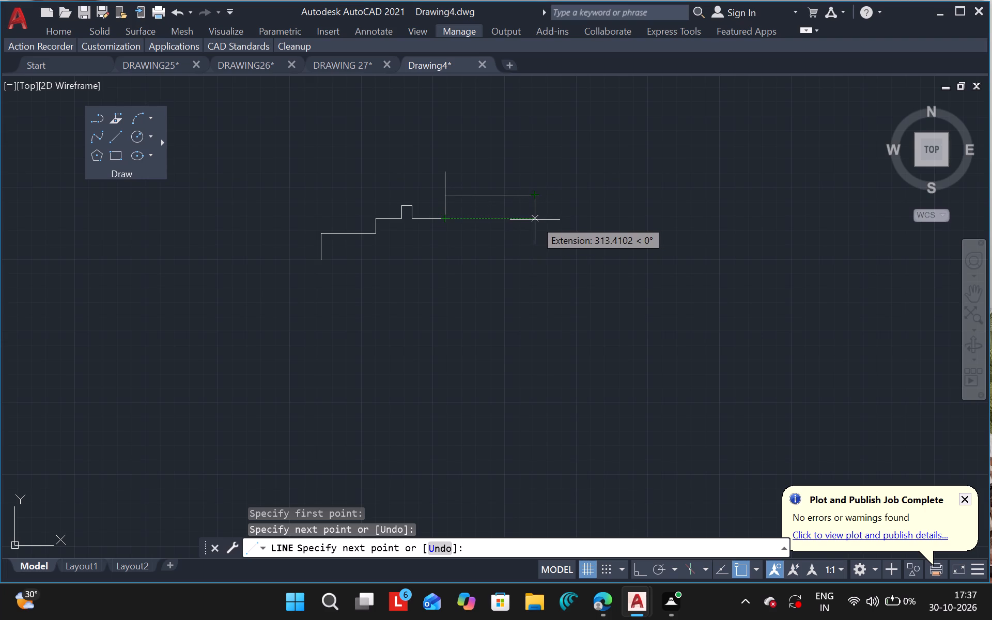
{"action": "left_click_drag", "start_coordinate": [535, 220], "coordinate": [600, 217]}
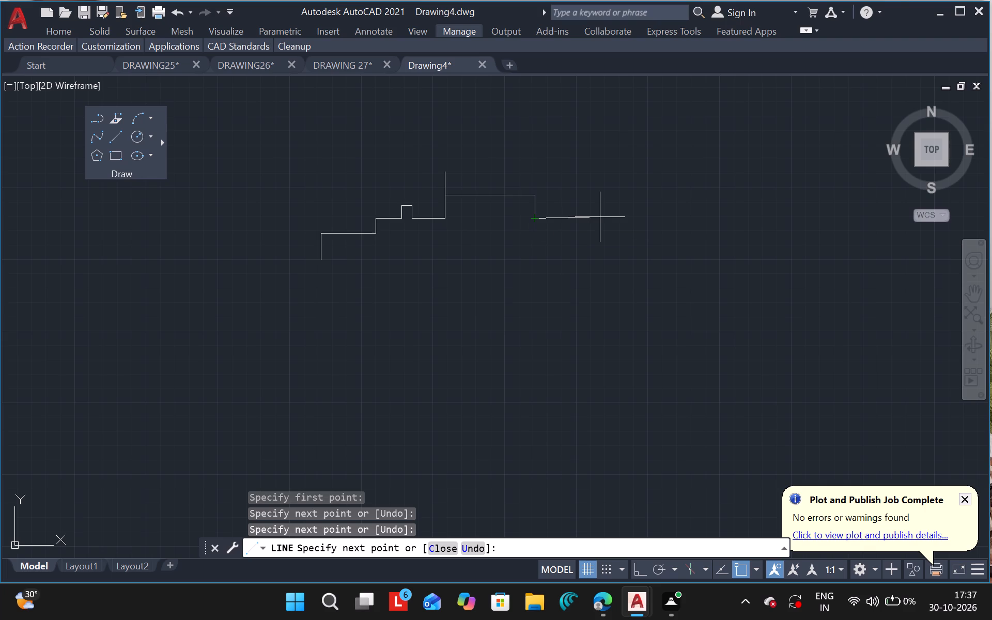
Continue the outline with a long horizontal line rightward and a long vertical line down, ending well below the left part of the outline.
{"action": "left_click_drag", "start_coordinate": [600, 217], "coordinate": [642, 221]}
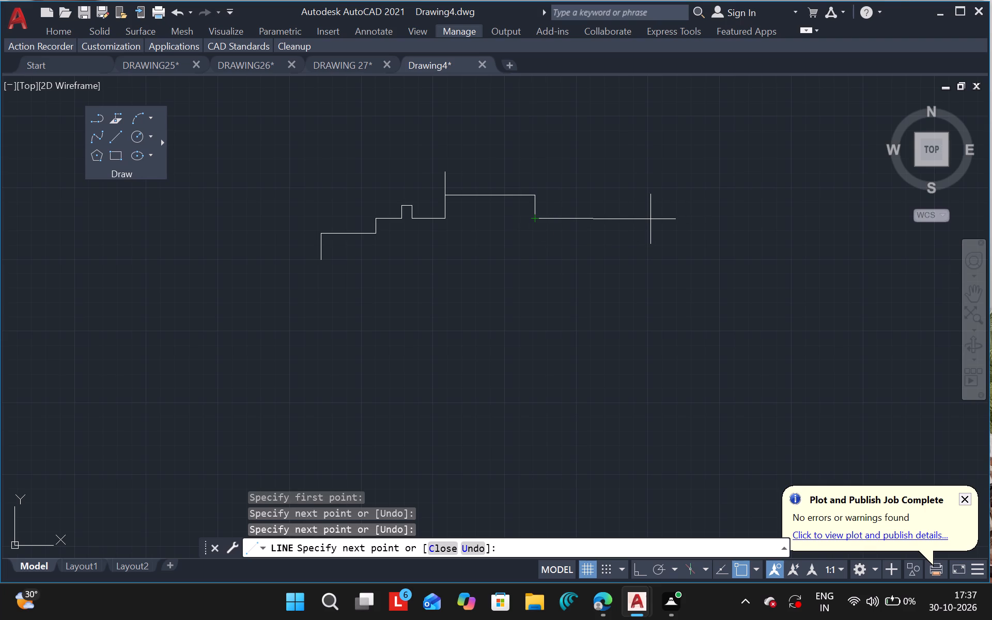
{"action": "left_click", "coordinate": [650, 219]}
{"action": "key", "text": "ctrl+z"}
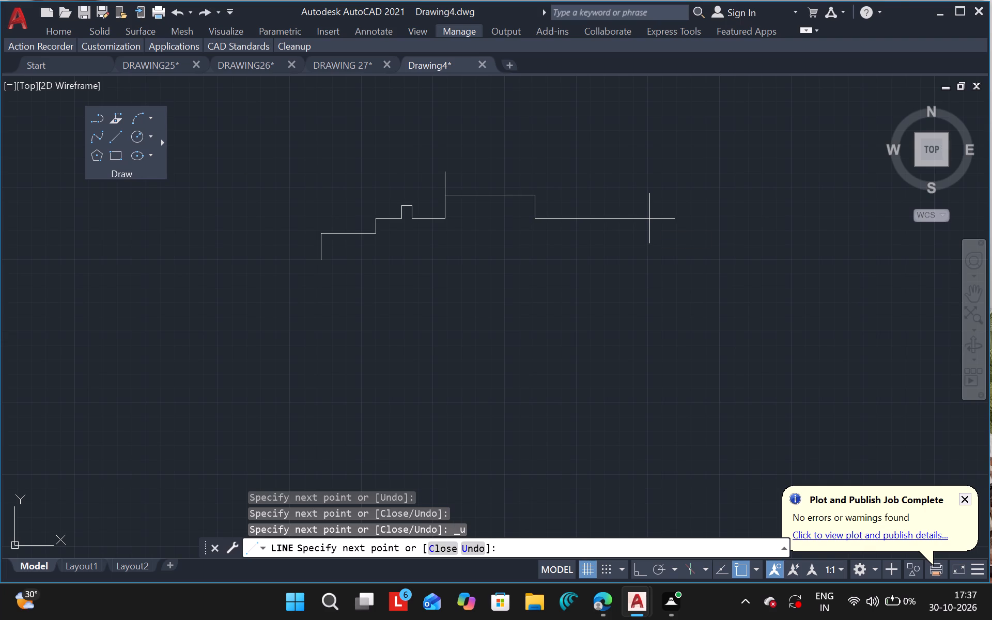
{"action": "left_click", "coordinate": [649, 219]}
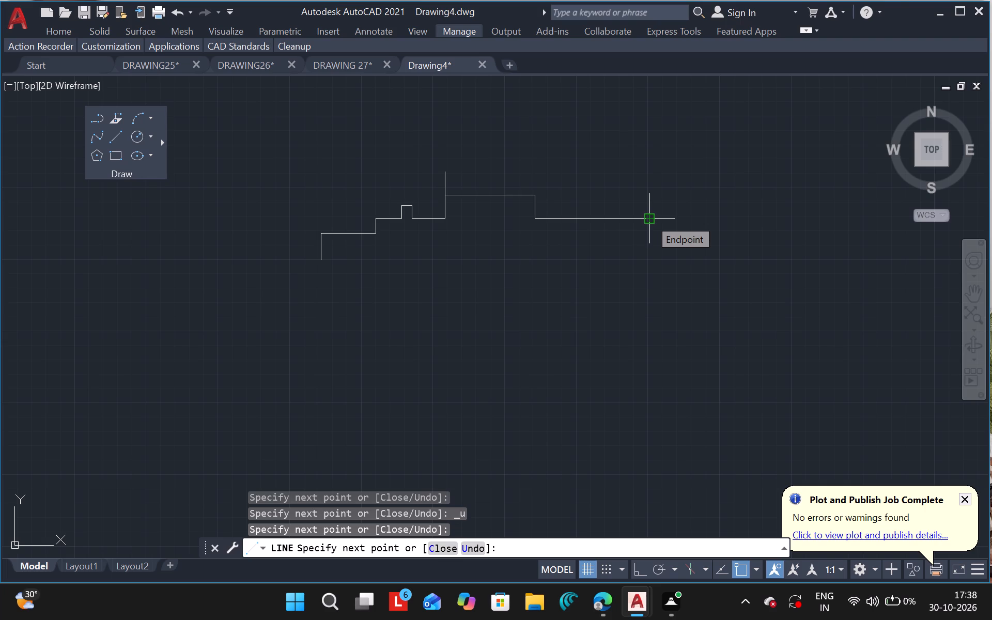
{"action": "left_click", "coordinate": [649, 259]}
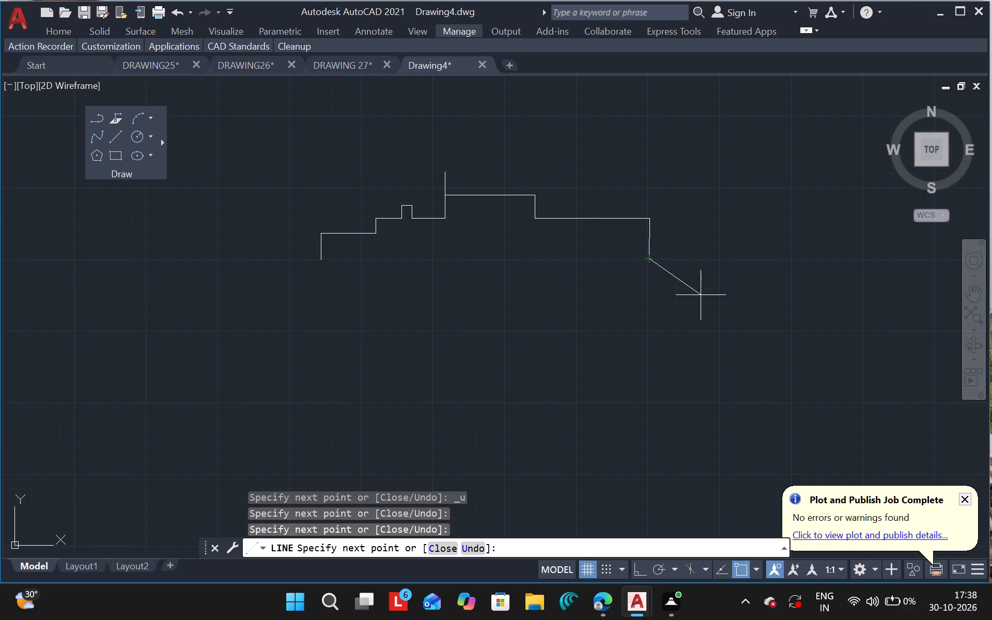
{"action": "key", "text": "ctrl+z"}
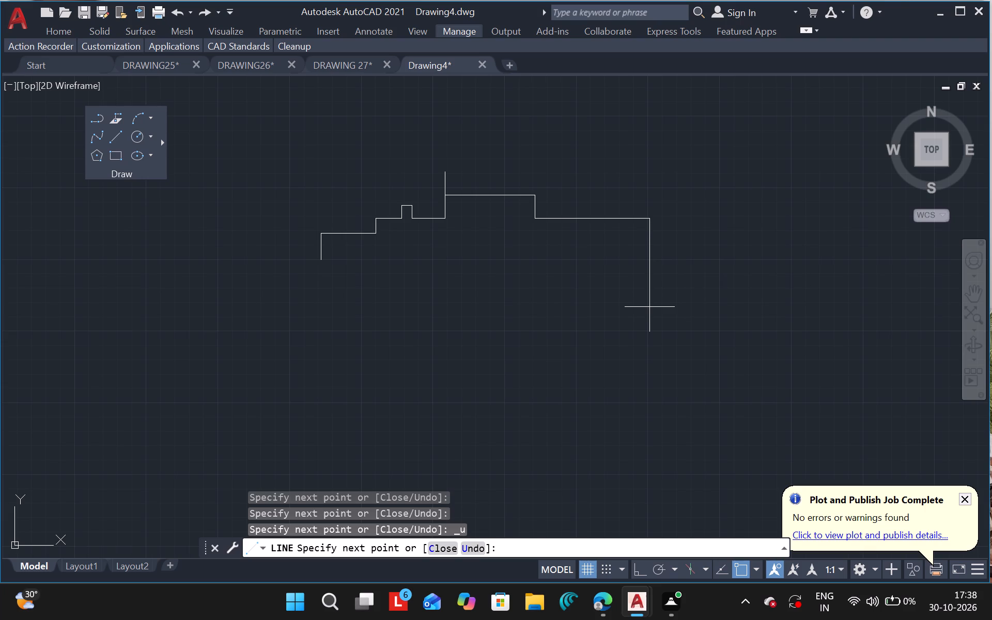
{"action": "left_click", "coordinate": [650, 307]}
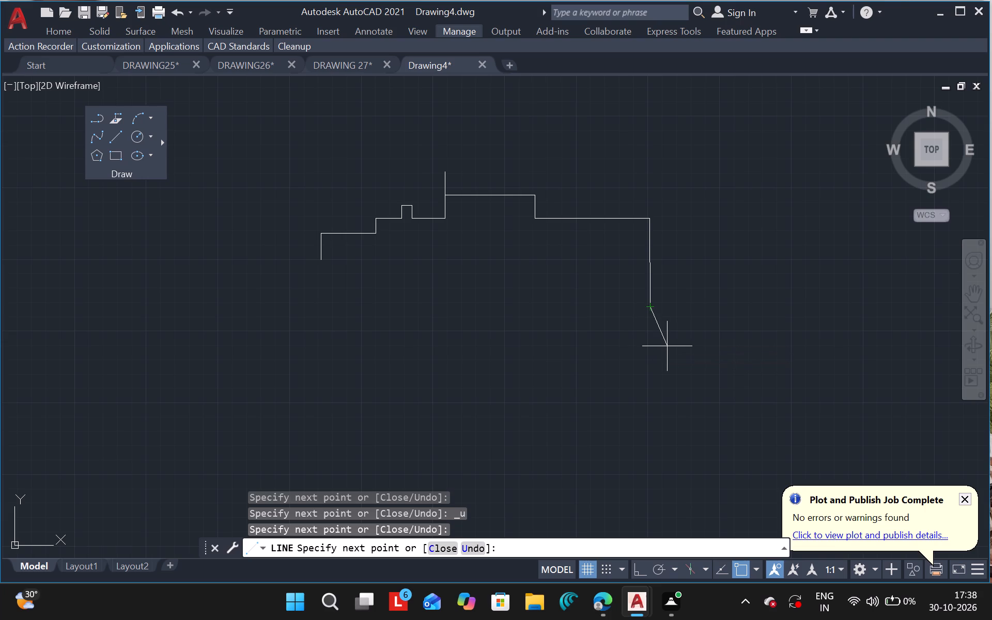
{"action": "key", "text": "ctrl+z"}
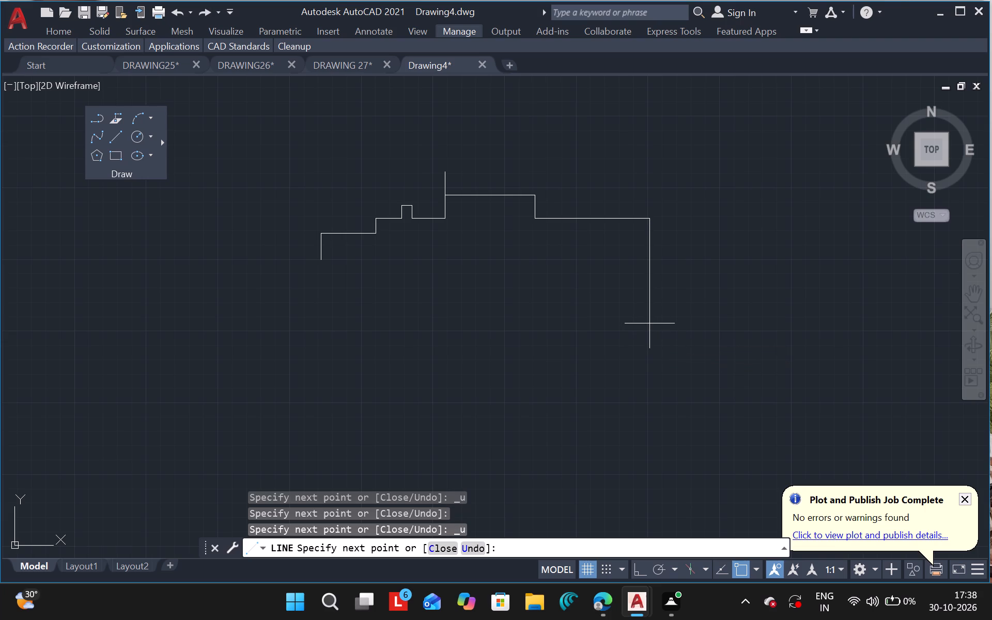
{"action": "left_click", "coordinate": [649, 323]}
{"action": "key", "text": "Escape"}
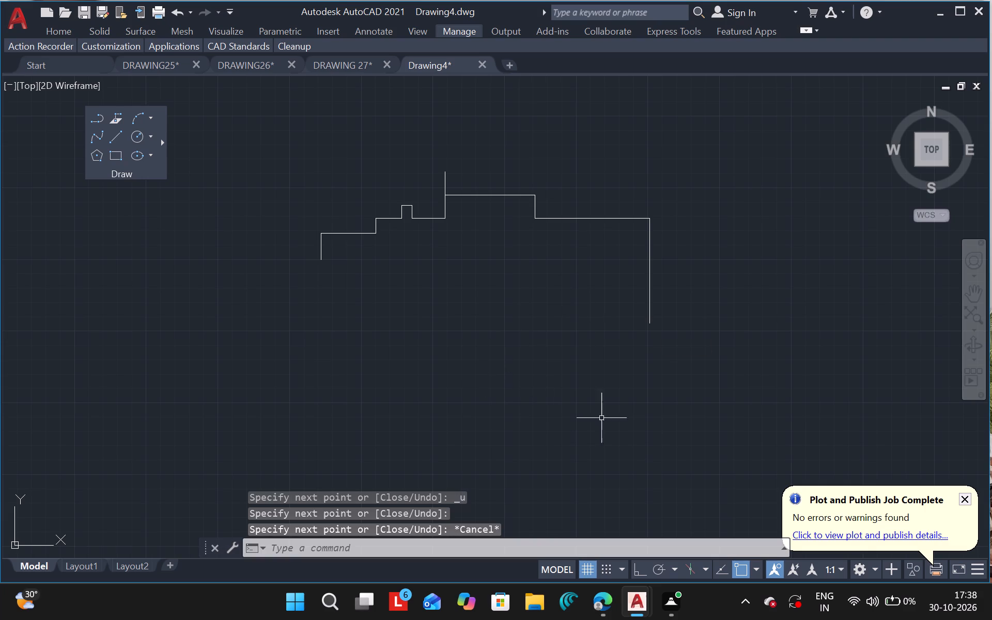
Draw a horizontal line rightward across the long right vertical, slightly below its top, and a shorter vertical down from its right end.
{"action": "left_click", "coordinate": [116, 137]}
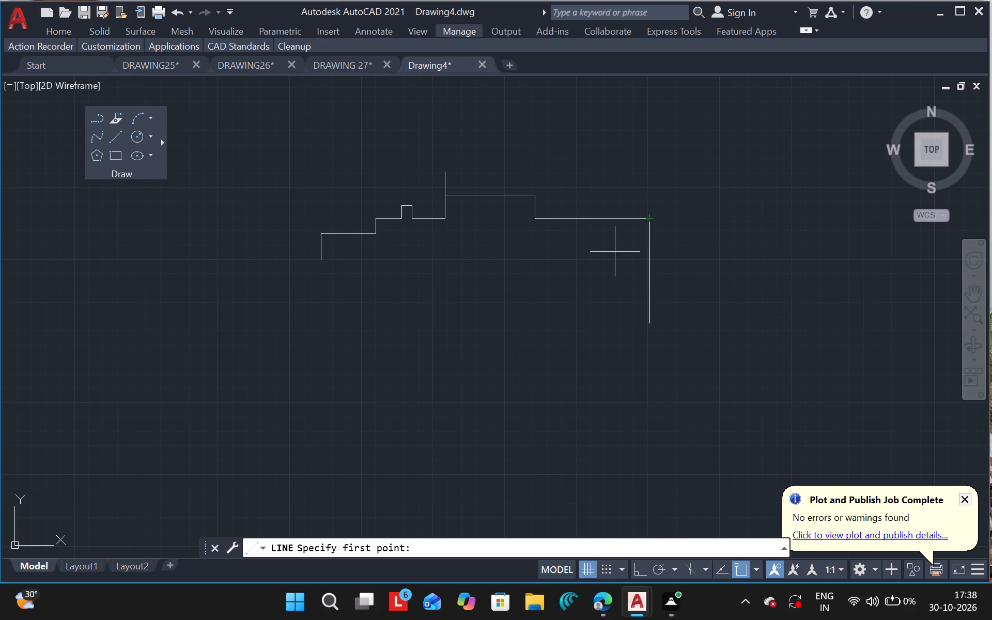
{"action": "left_click_drag", "start_coordinate": [632, 245], "coordinate": [691, 239]}
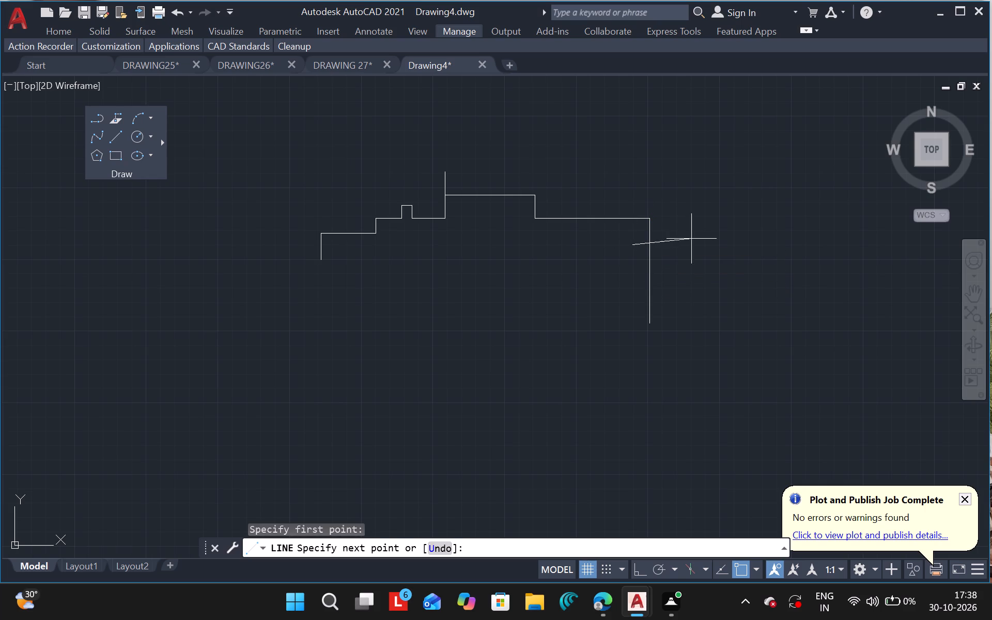
{"action": "left_click_drag", "start_coordinate": [691, 239], "coordinate": [708, 242]}
{"action": "key", "text": "ctrl+z"}
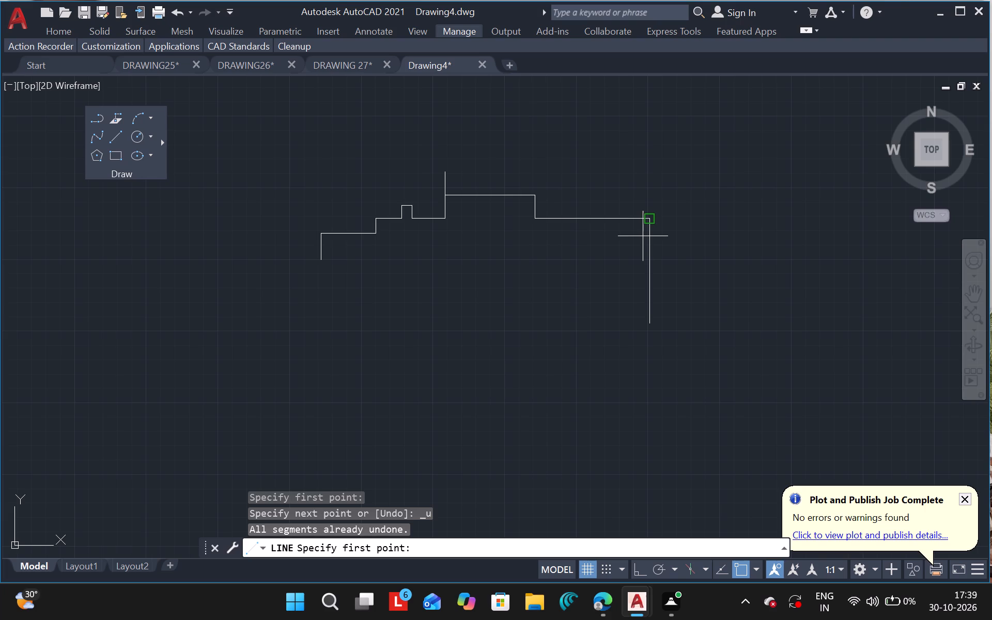
{"action": "left_click_drag", "start_coordinate": [639, 234], "coordinate": [702, 229]}
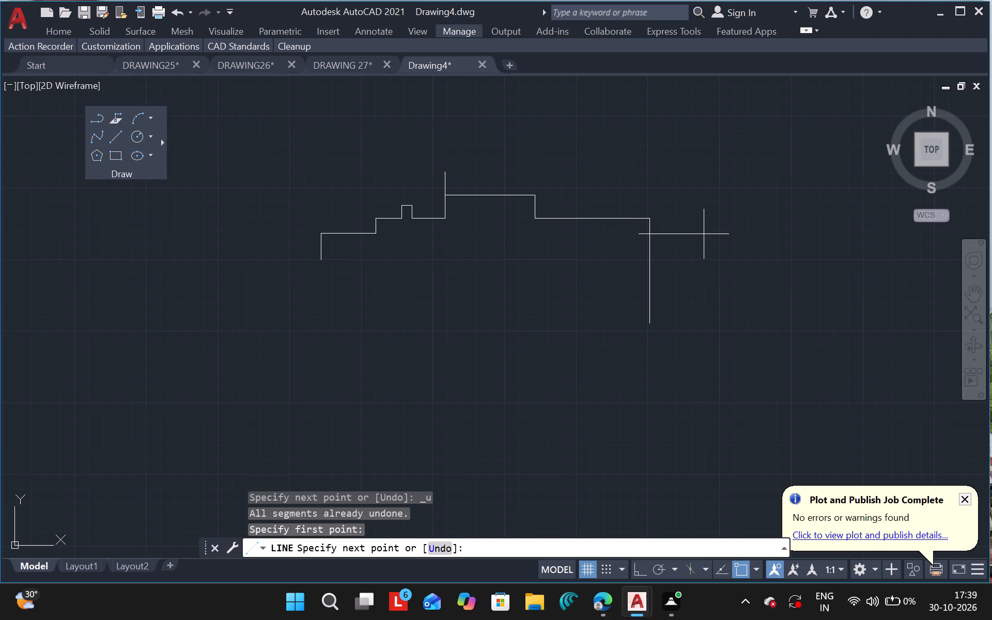
{"action": "left_click_drag", "start_coordinate": [704, 234], "coordinate": [704, 259]}
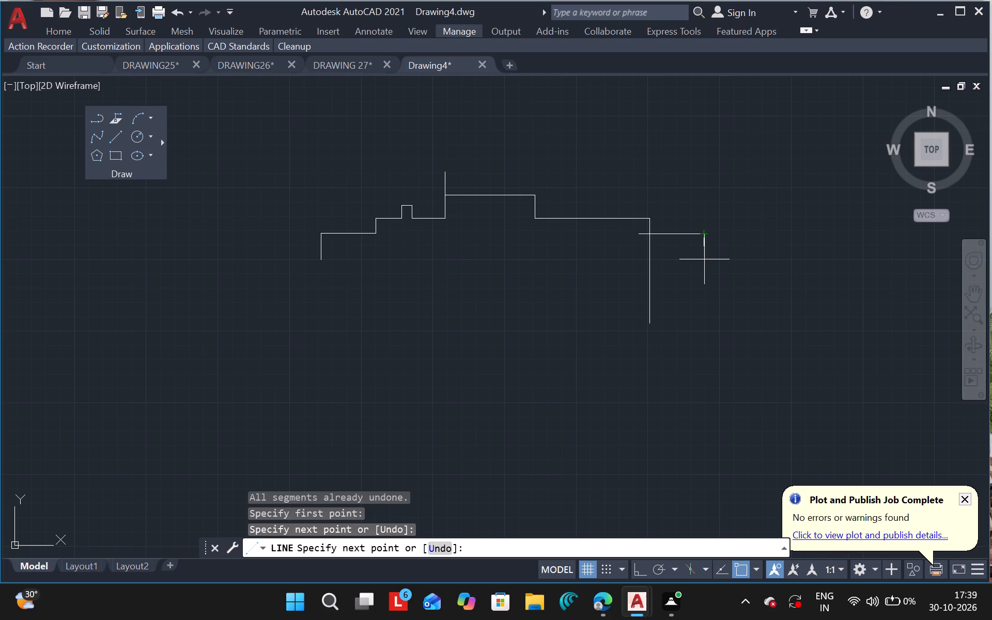
{"action": "left_click", "coordinate": [704, 285]}
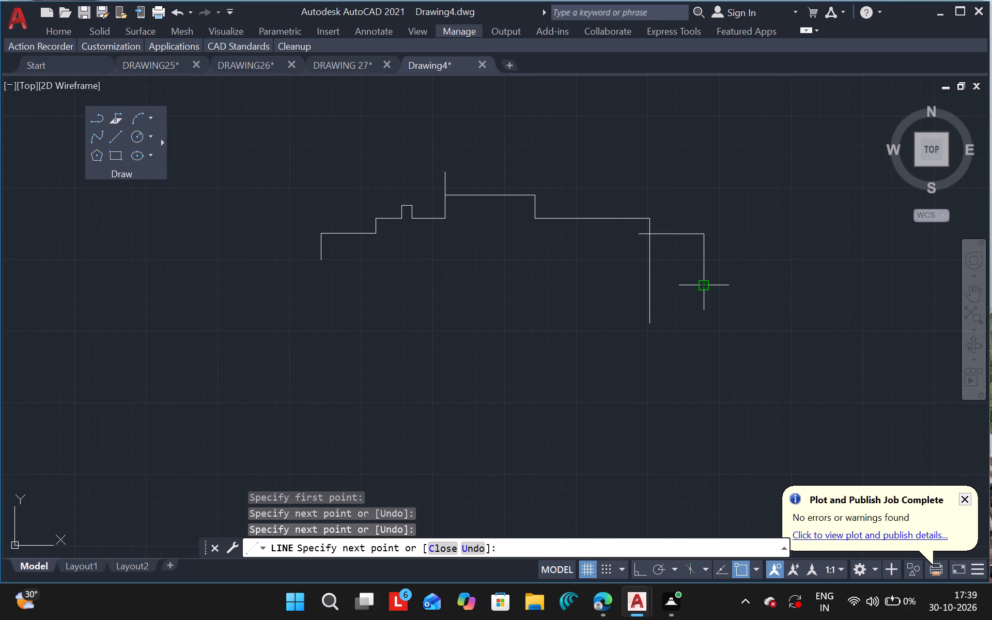
{"action": "key", "text": "Escape"}
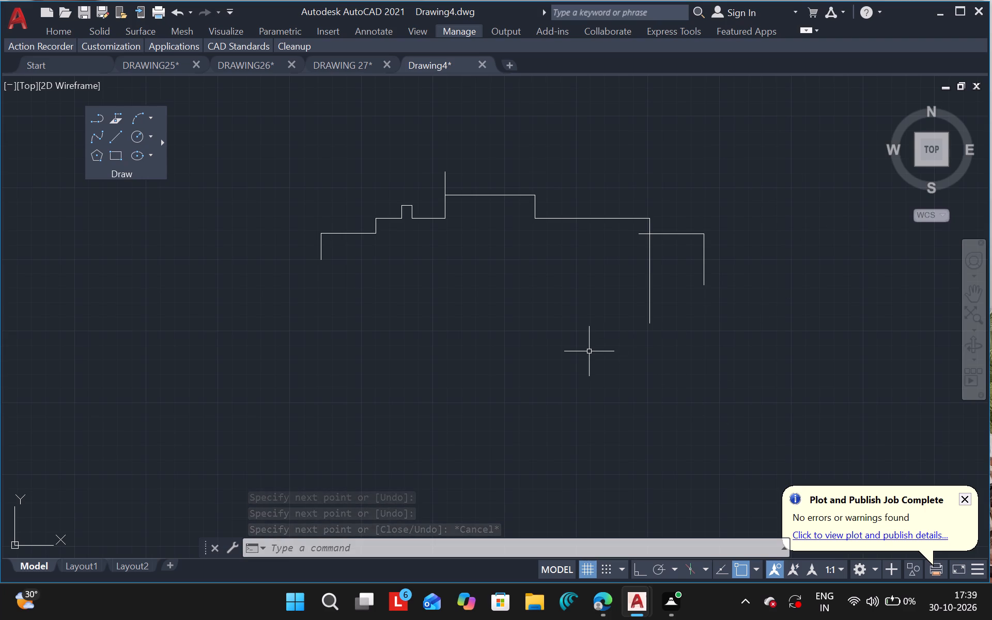
Trim the long right vertical below the crossing horizontal line.
{"action": "type", "text": "TR"}
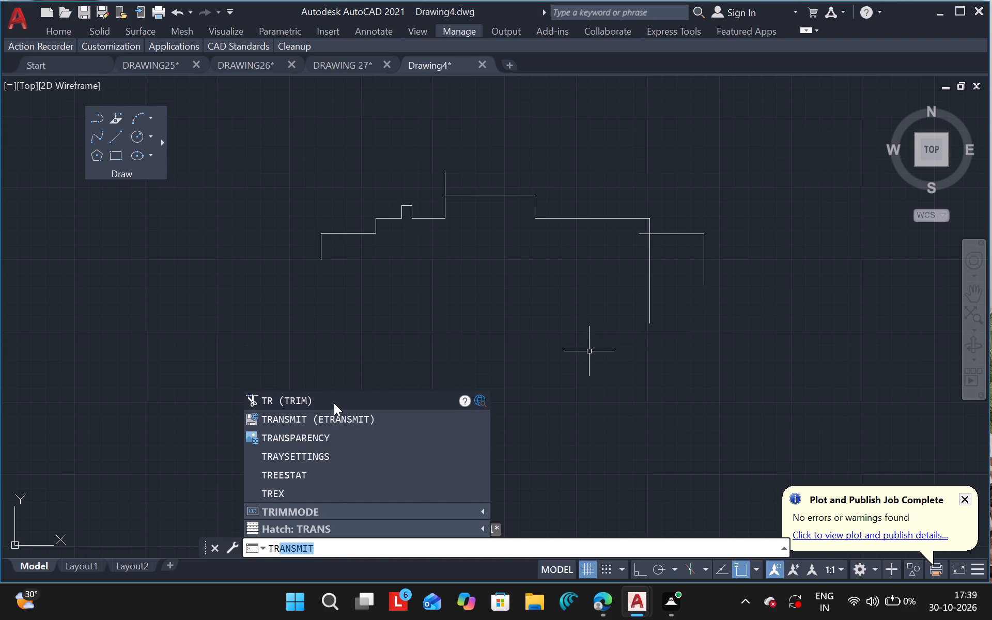
{"action": "left_click", "coordinate": [334, 403]}
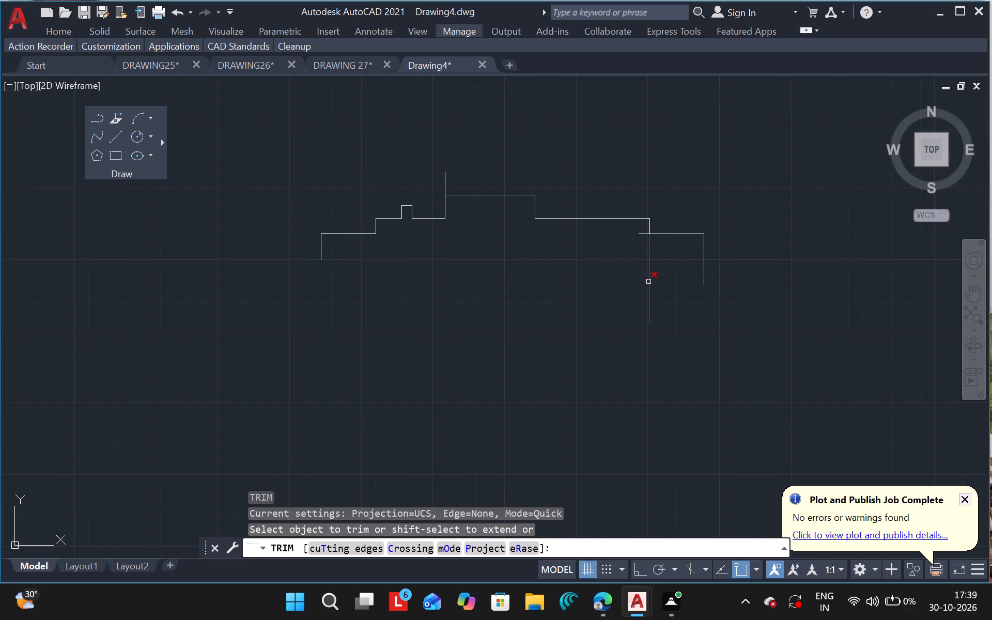
{"action": "left_click", "coordinate": [648, 282]}
{"action": "key", "text": "Escape"}
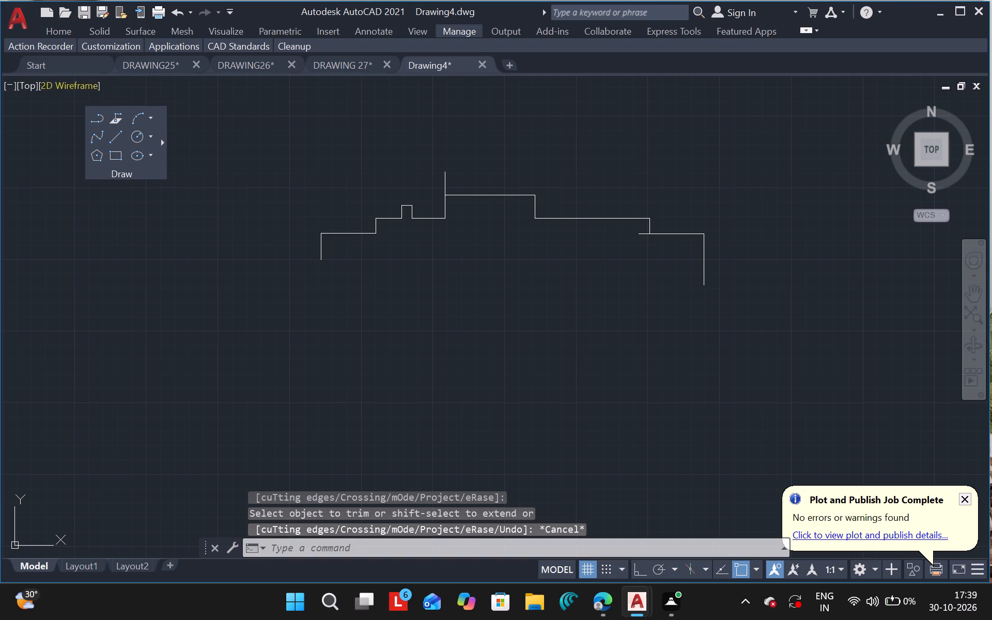
Trim the part of the tall vertical line that projects above the outline's topmost horizontal line.
{"action": "left_click", "coordinate": [114, 134]}
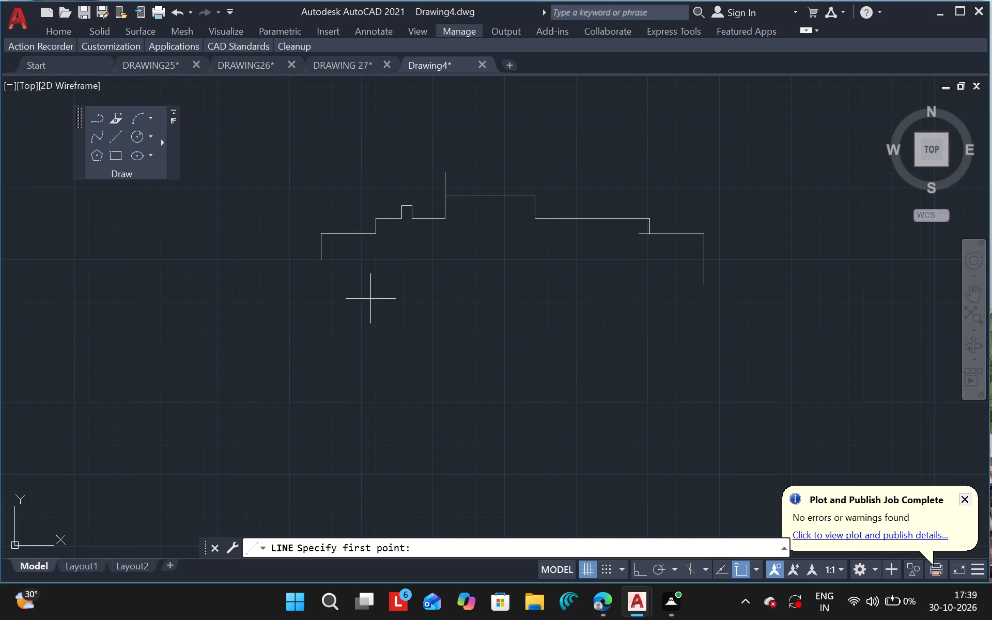
{"action": "key", "text": "Escape"}
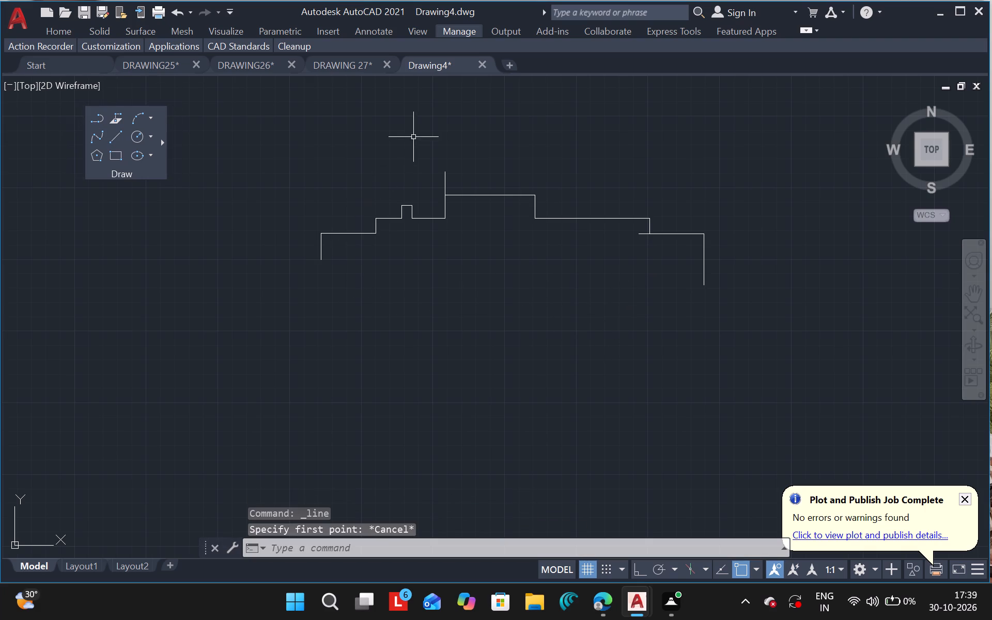
{"action": "type", "text": "TR"}
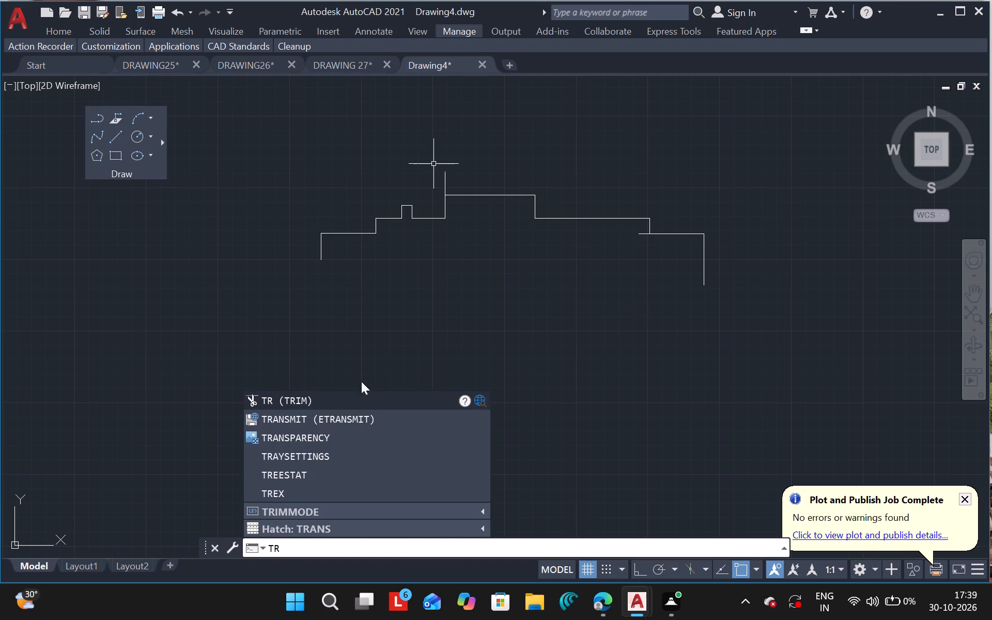
{"action": "left_click", "coordinate": [345, 399]}
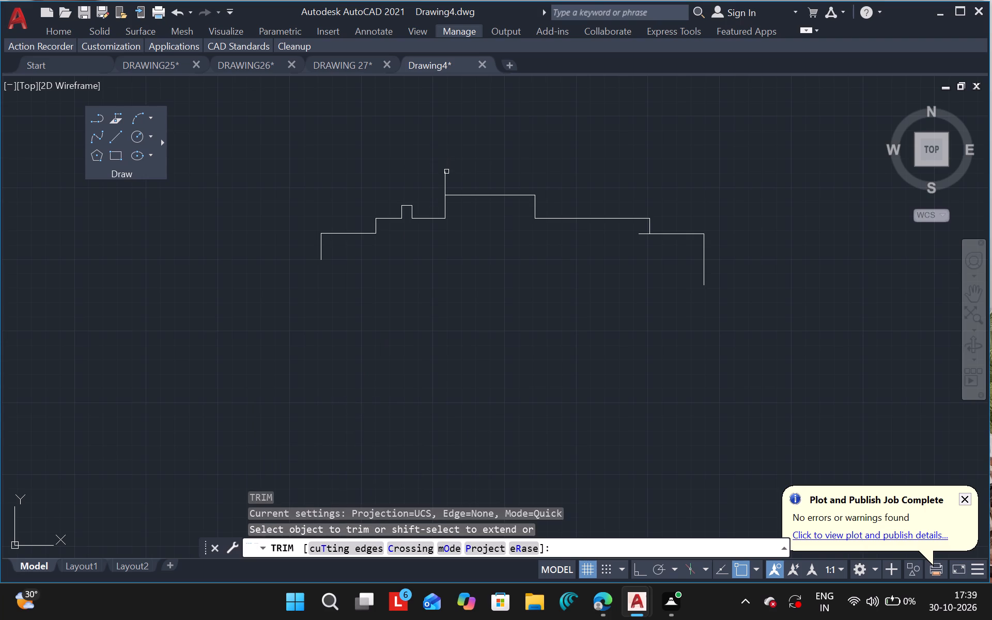
{"action": "left_click_drag", "start_coordinate": [446, 172], "coordinate": [504, 160]}
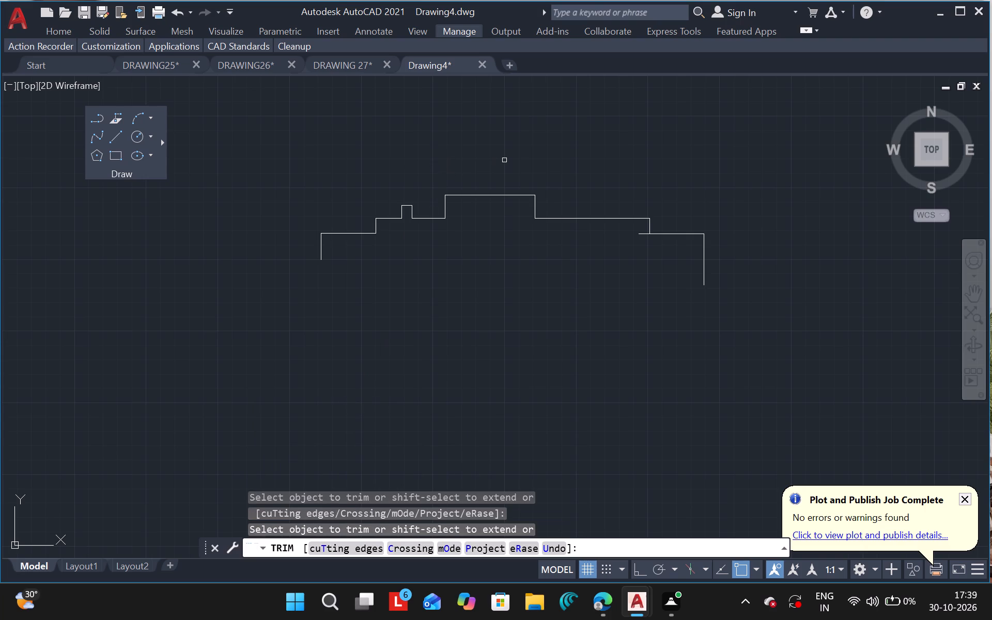
{"action": "key", "text": "Escape"}
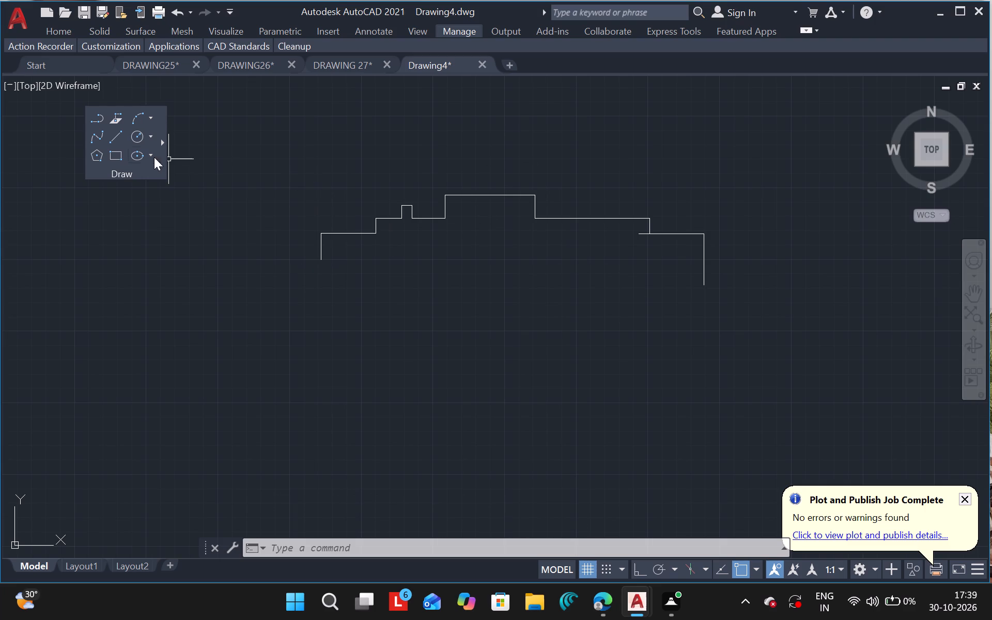
Draw a horizontal base line from the lower end of the leftmost vertical to just past the far-right vertical.
{"action": "left_click", "coordinate": [117, 135]}
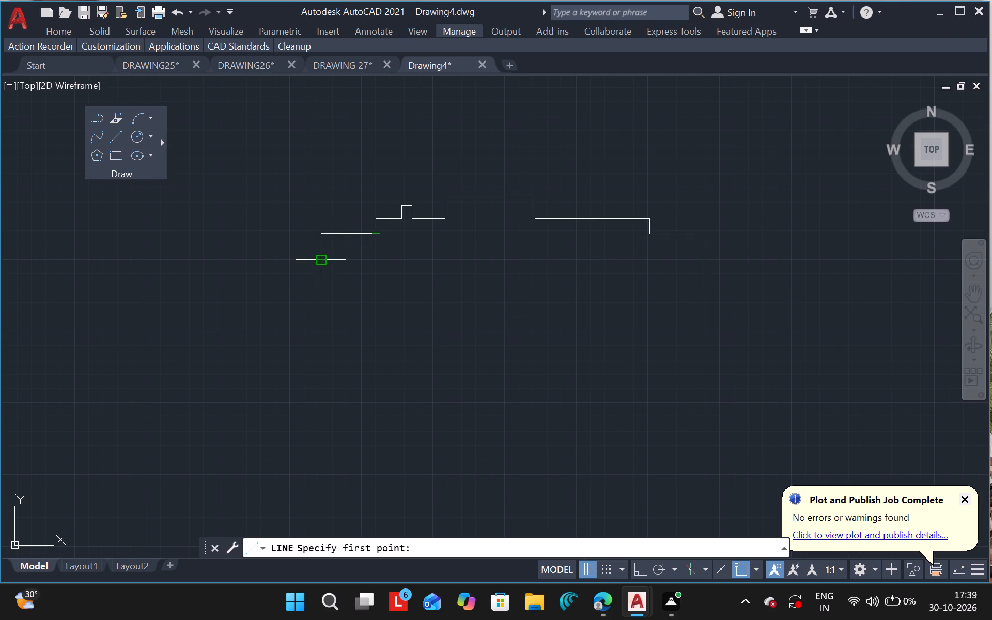
{"action": "left_click_drag", "start_coordinate": [320, 262], "coordinate": [588, 237]}
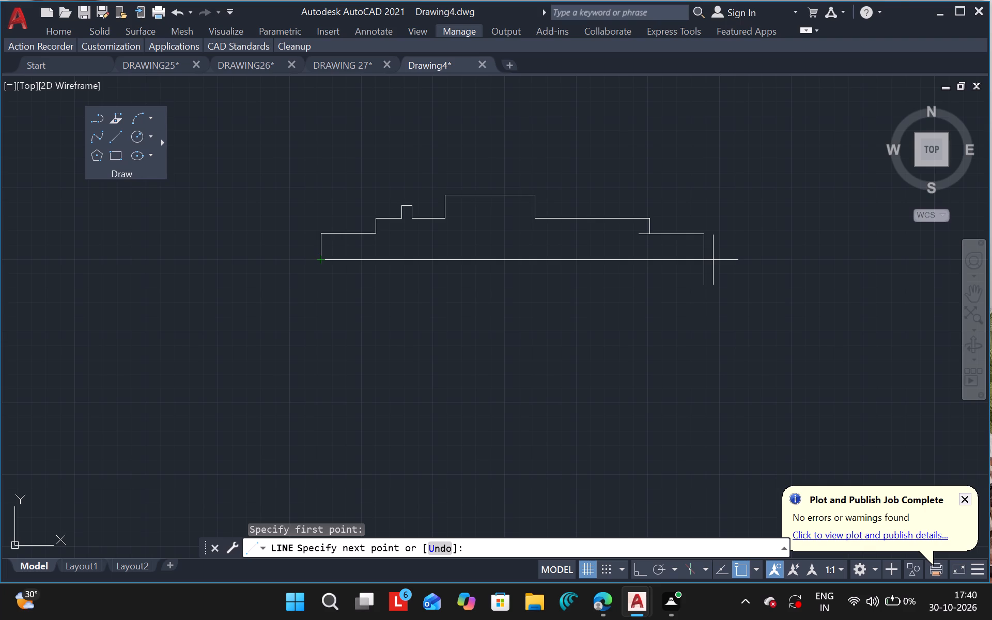
{"action": "left_click", "coordinate": [713, 260]}
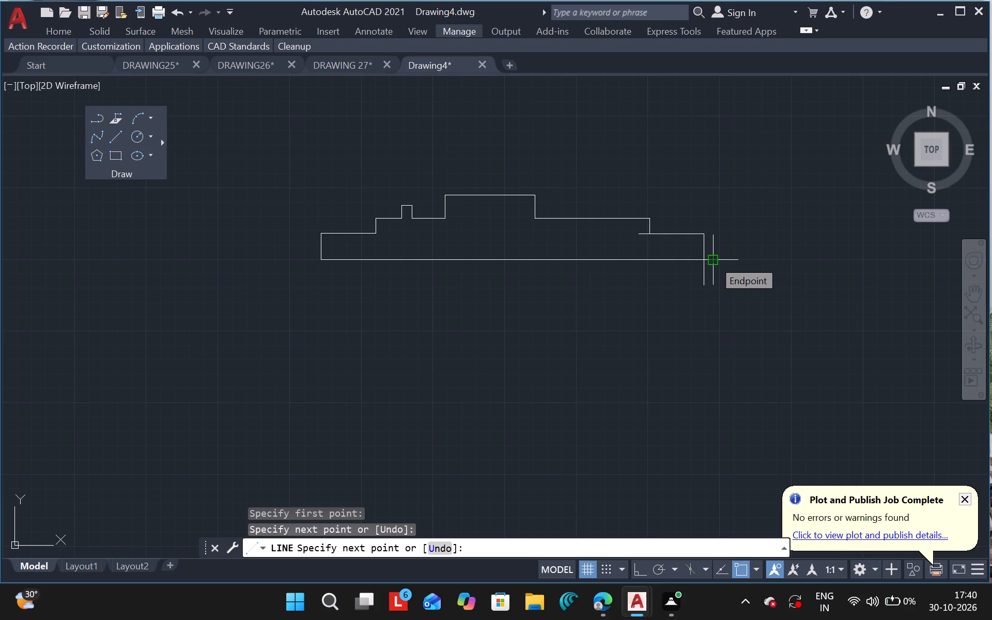
{"action": "key", "text": "Escape"}
Trim the overhanging ends at the lower-right corner and the horizontal stub inside the right-hand step.
{"action": "type", "text": "TR"}
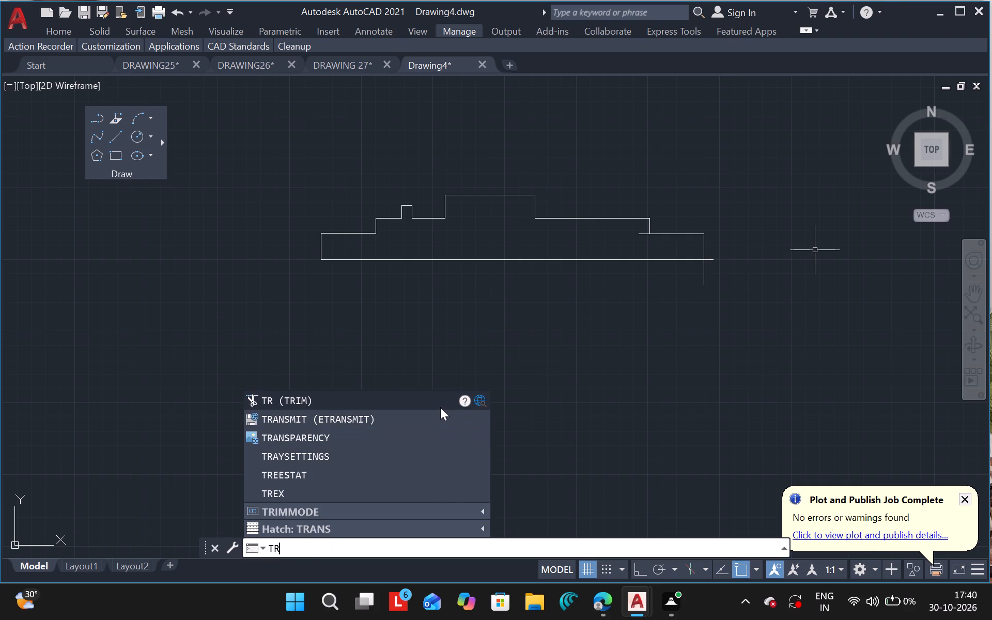
{"action": "left_click", "coordinate": [426, 404]}
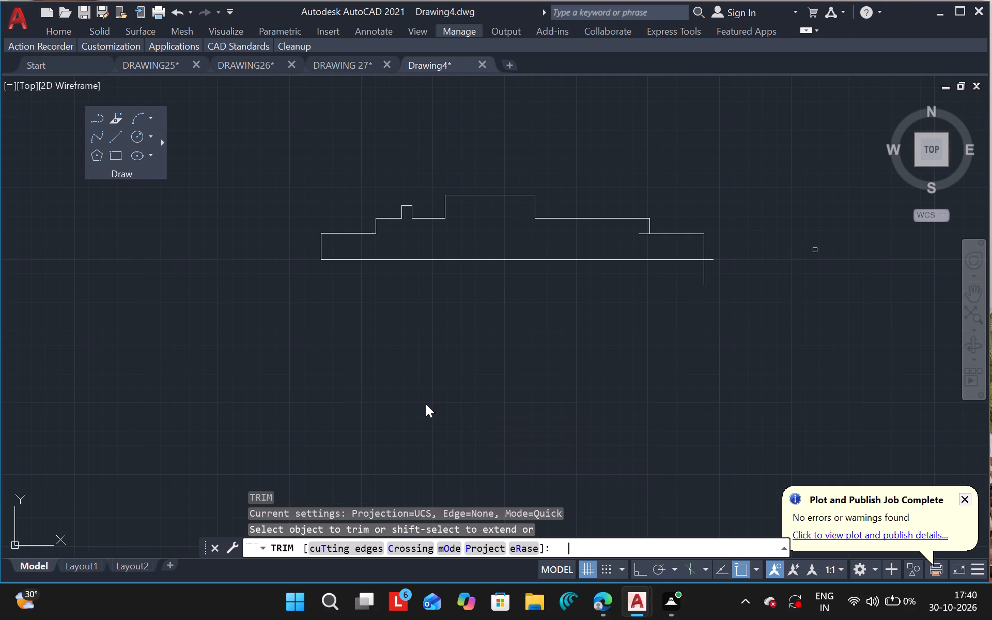
{"action": "left_click_drag", "start_coordinate": [712, 258], "coordinate": [700, 269]}
{"action": "left_click_drag", "start_coordinate": [702, 269], "coordinate": [635, 234]}
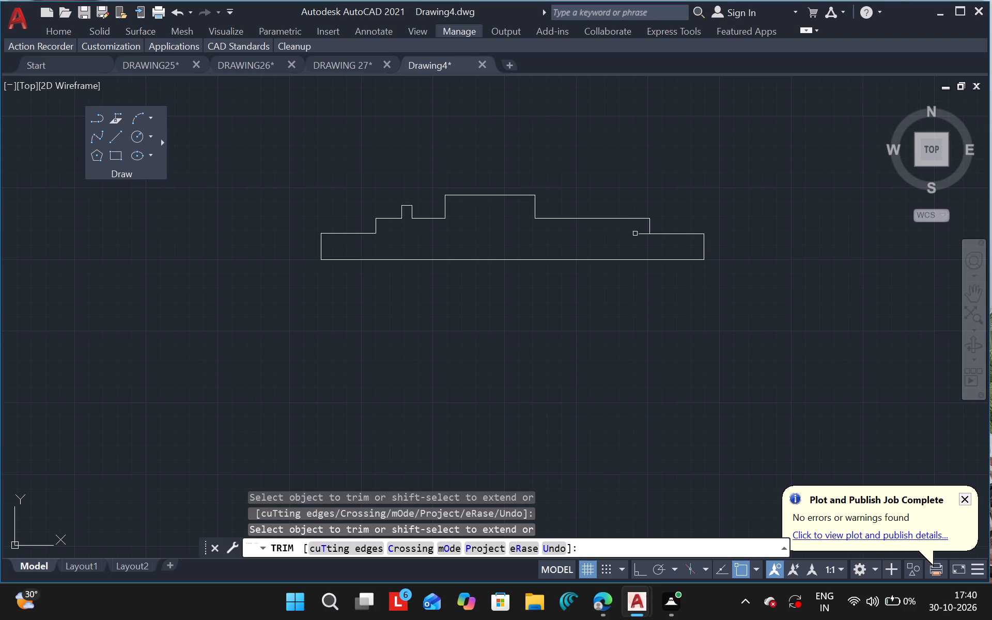
{"action": "left_click_drag", "start_coordinate": [635, 234], "coordinate": [640, 234]}
{"action": "left_click_drag", "start_coordinate": [640, 234], "coordinate": [490, 363]}
{"action": "left_click_drag", "start_coordinate": [490, 363], "coordinate": [487, 361]}
{"action": "key", "text": "Escape"}
Draw a short horizontal line rightward from the upper corner of the right-hand step, extending the long upper edge.
{"action": "left_click", "coordinate": [116, 132]}
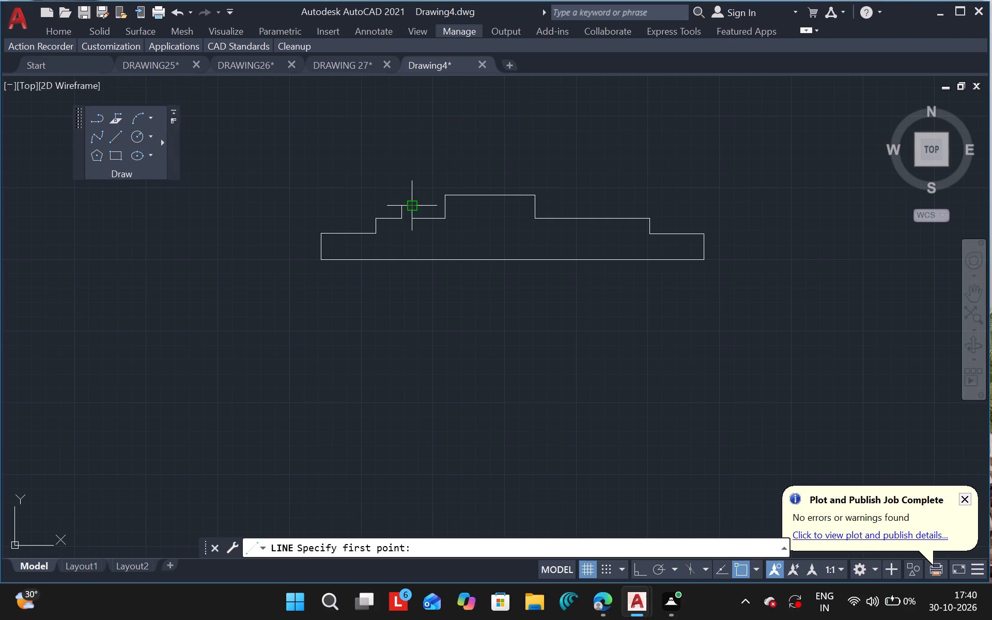
{"action": "left_click_drag", "start_coordinate": [647, 215], "coordinate": [655, 215]}
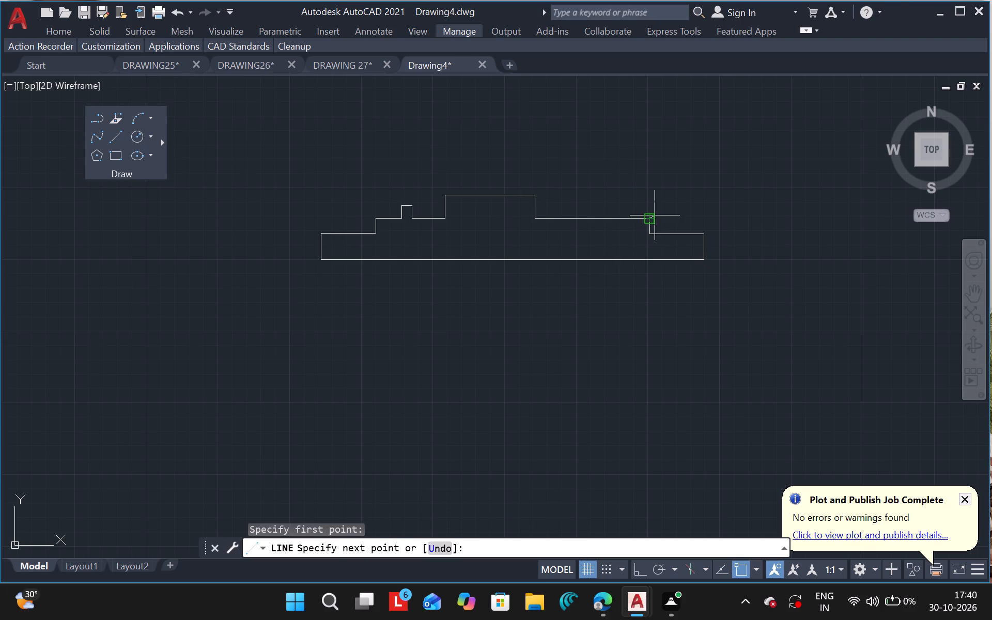
{"action": "left_click_drag", "start_coordinate": [655, 215], "coordinate": [670, 219]}
{"action": "left_click", "coordinate": [670, 219]}
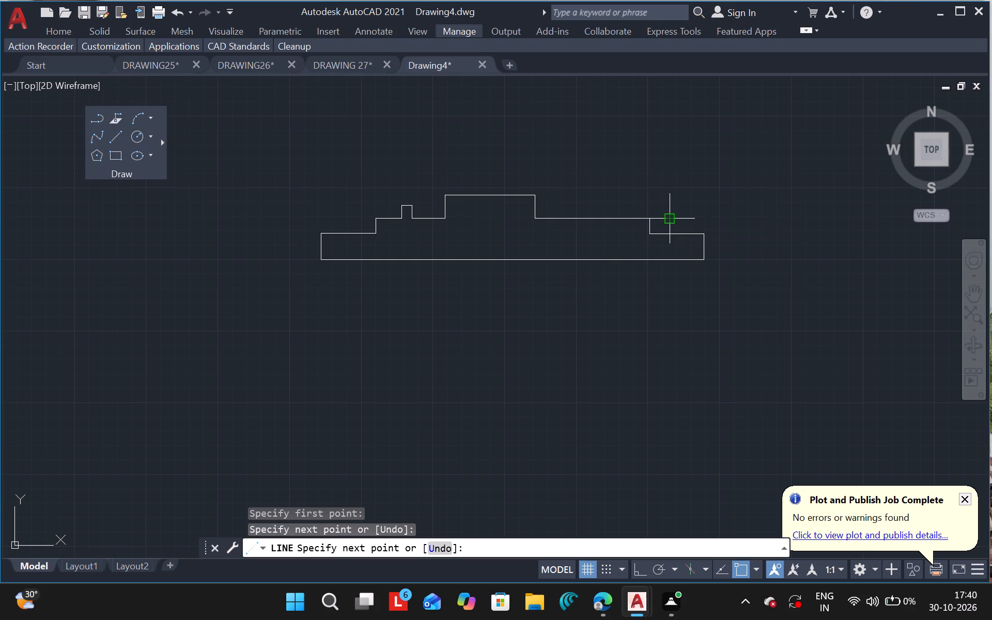
{"action": "key", "text": "Escape"}
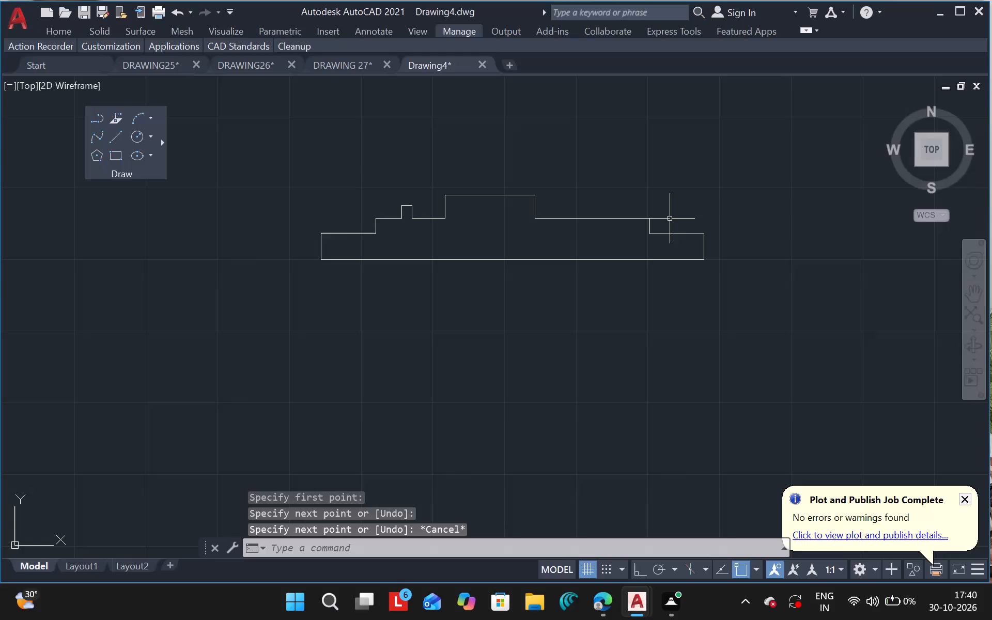
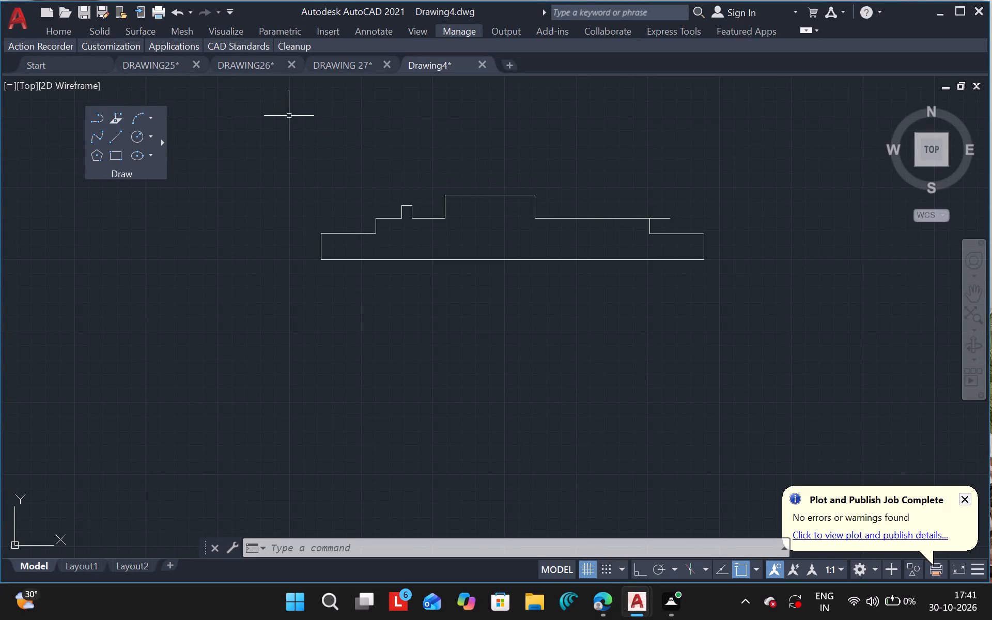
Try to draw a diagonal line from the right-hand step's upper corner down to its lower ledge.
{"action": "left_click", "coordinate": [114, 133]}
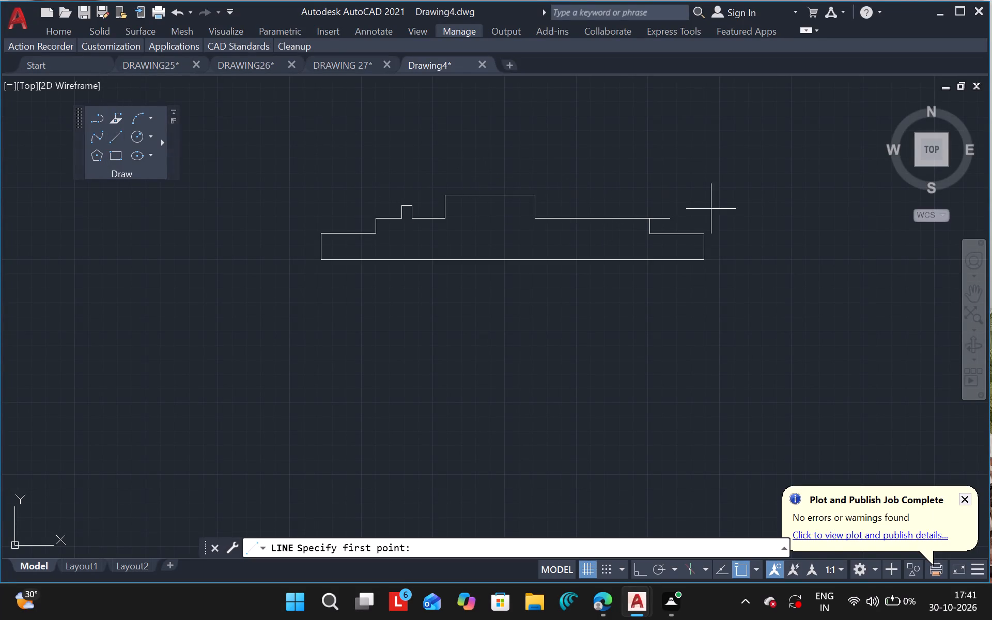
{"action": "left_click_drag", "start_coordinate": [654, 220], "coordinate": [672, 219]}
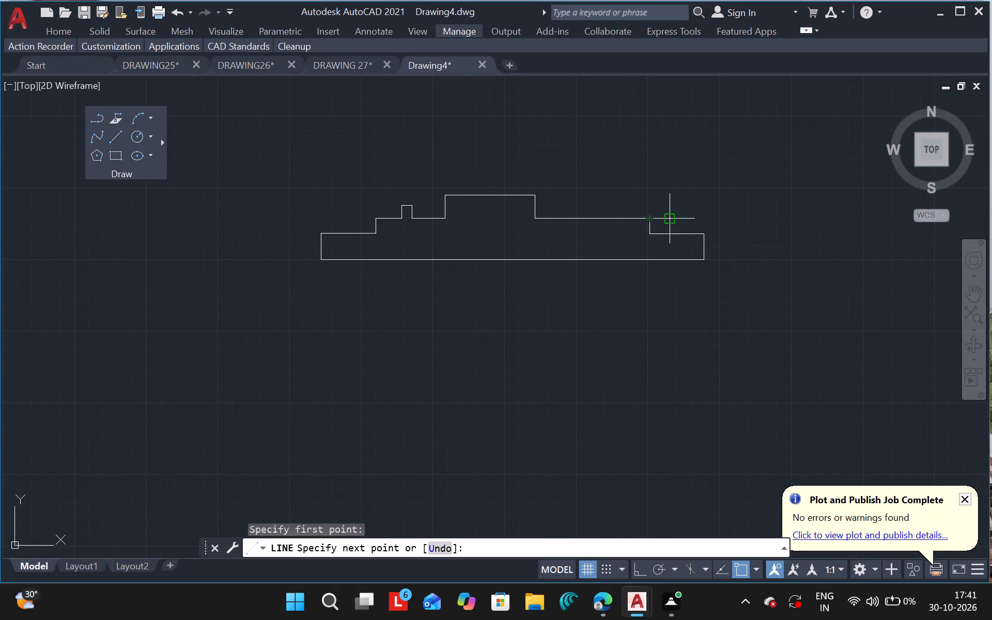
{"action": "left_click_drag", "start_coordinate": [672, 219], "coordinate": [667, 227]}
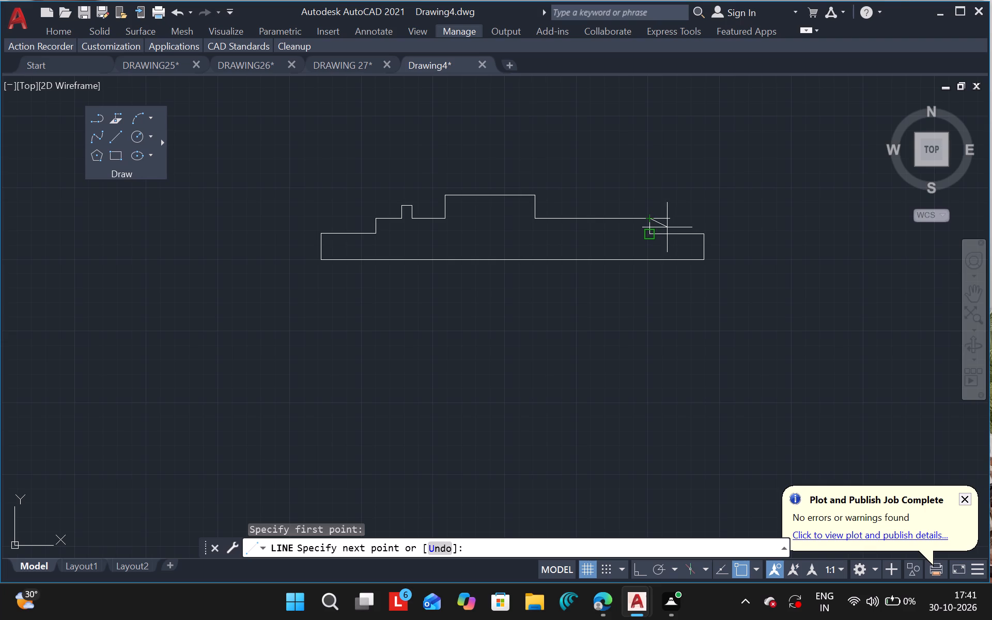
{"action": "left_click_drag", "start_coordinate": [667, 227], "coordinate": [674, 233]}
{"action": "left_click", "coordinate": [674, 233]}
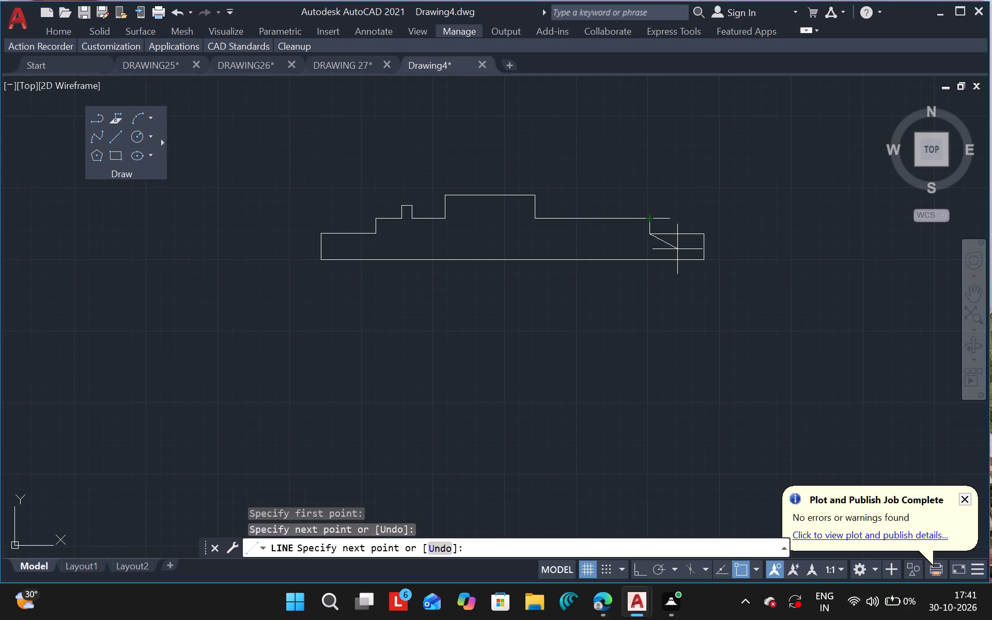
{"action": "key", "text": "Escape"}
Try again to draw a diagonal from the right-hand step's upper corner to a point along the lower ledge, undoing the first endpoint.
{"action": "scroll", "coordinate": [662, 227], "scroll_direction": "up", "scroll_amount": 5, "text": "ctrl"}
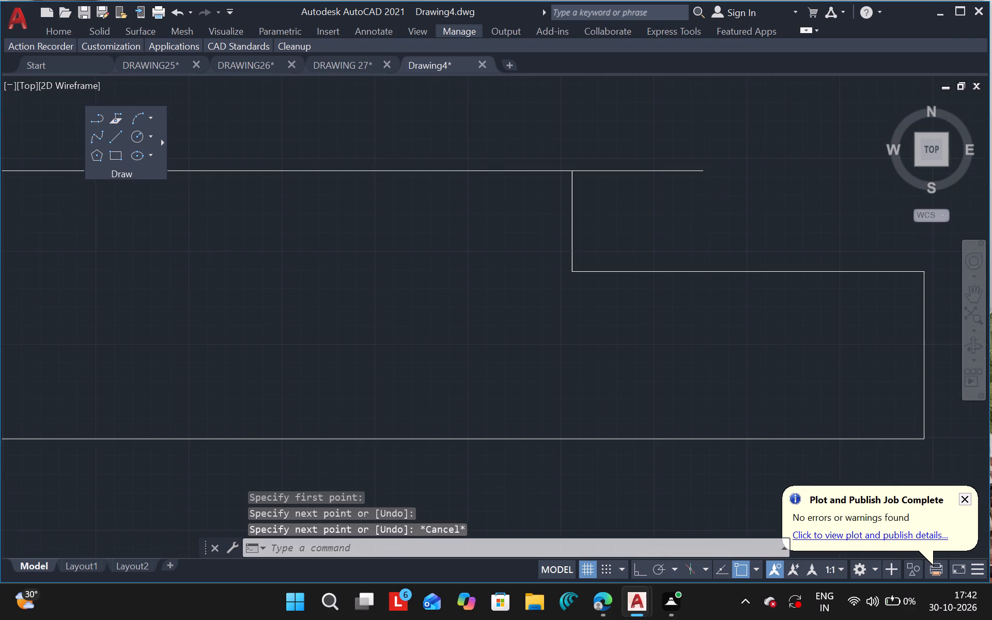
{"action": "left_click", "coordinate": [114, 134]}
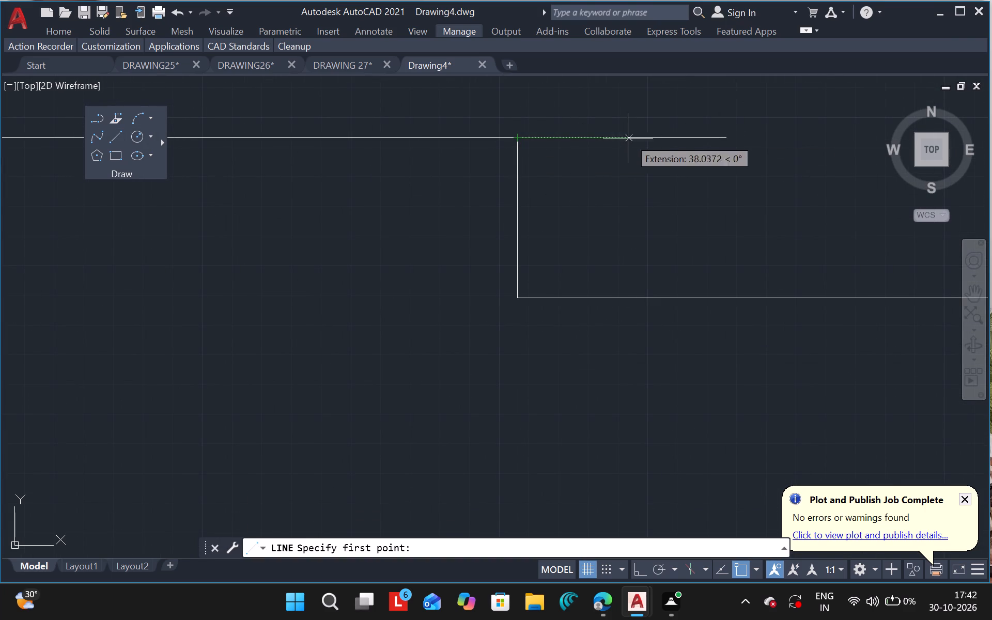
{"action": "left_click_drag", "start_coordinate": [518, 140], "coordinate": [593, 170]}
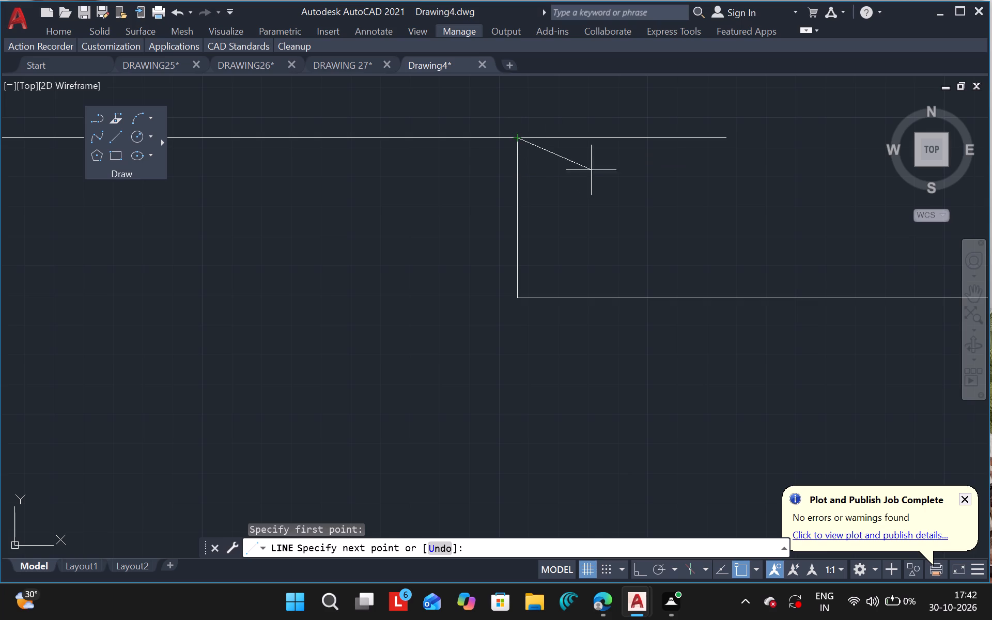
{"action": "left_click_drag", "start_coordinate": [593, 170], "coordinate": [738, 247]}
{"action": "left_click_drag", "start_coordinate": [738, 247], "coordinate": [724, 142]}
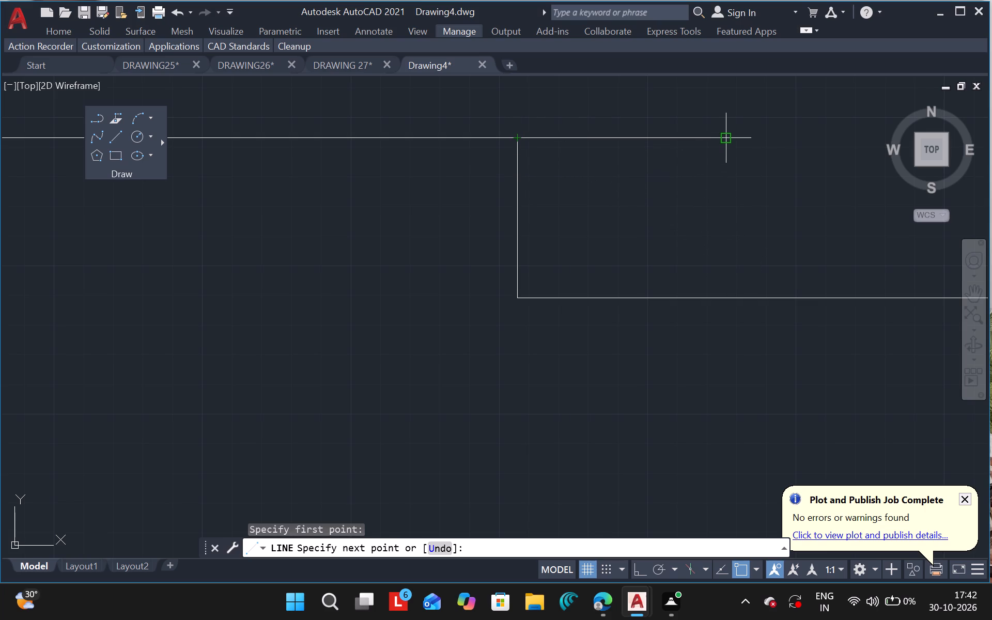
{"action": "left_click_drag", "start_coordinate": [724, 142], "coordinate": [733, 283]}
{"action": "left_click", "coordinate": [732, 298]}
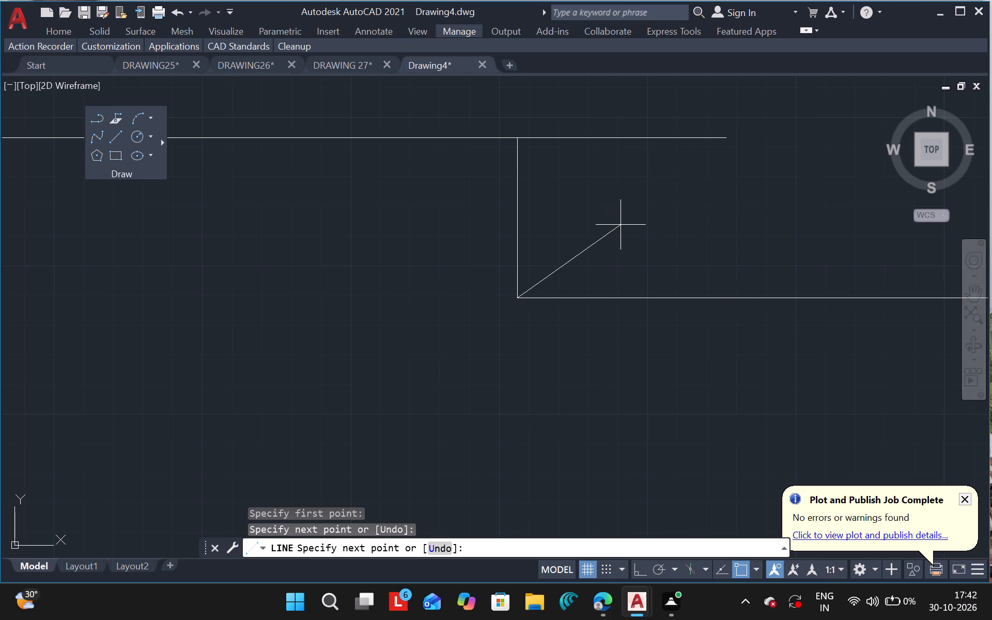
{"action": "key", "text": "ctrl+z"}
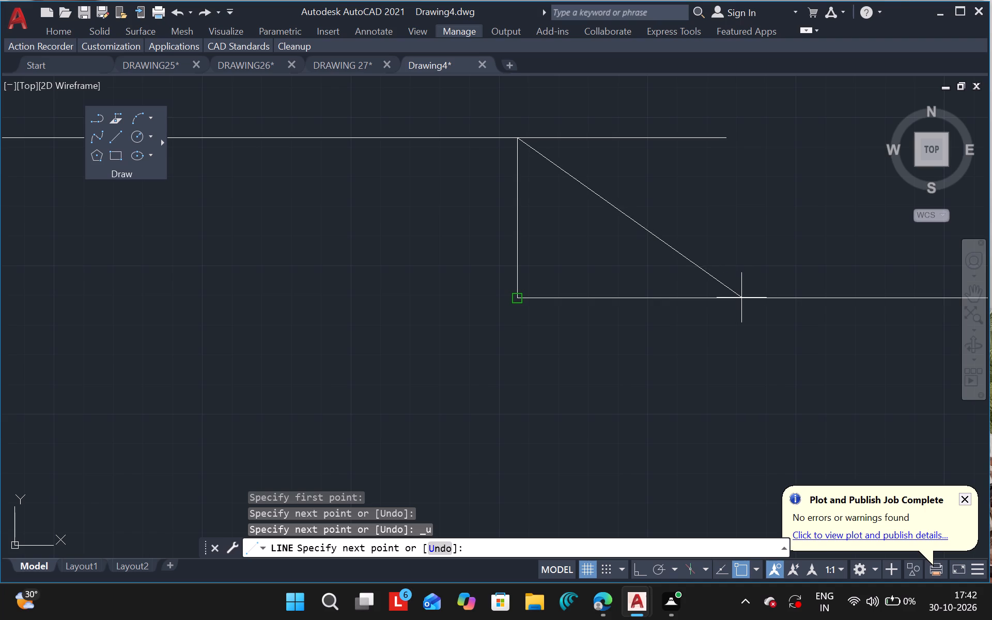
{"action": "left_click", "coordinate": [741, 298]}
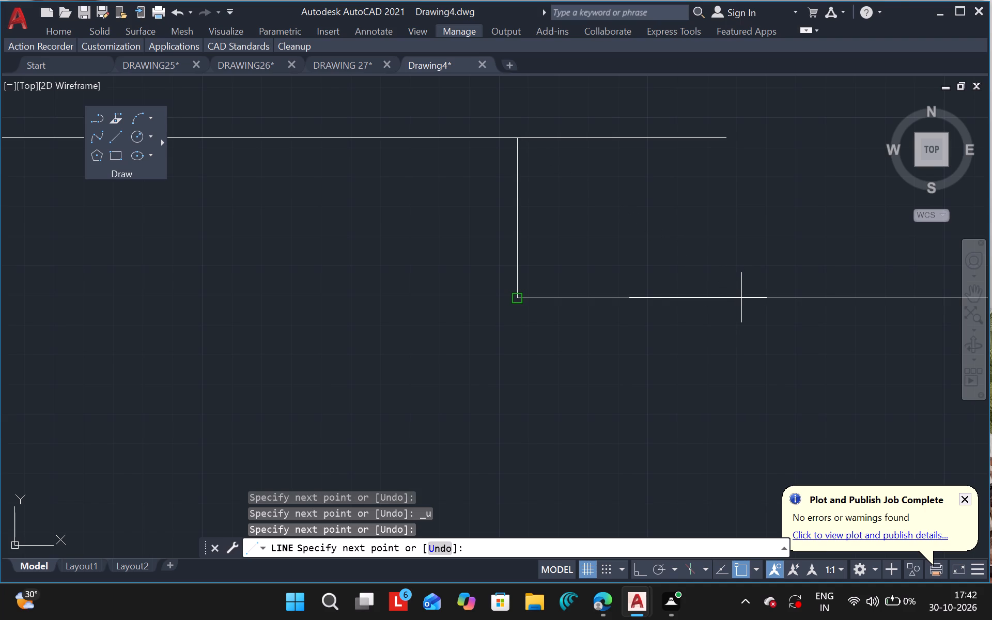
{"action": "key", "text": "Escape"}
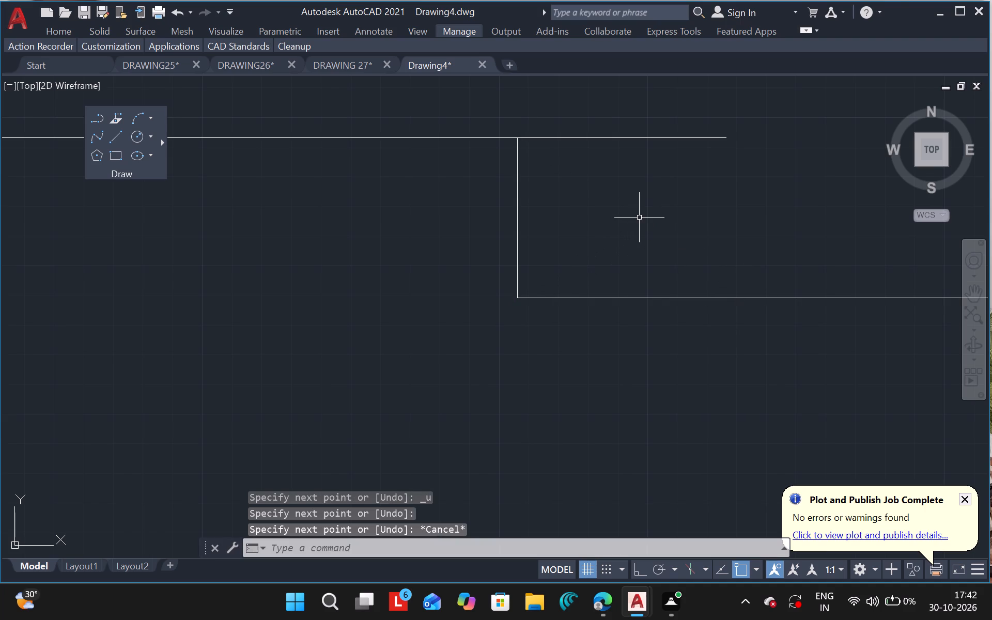
Draw a short horizontal line that lengthens the upper edge's overhang beyond its free right end.
{"action": "left_click", "coordinate": [114, 139]}
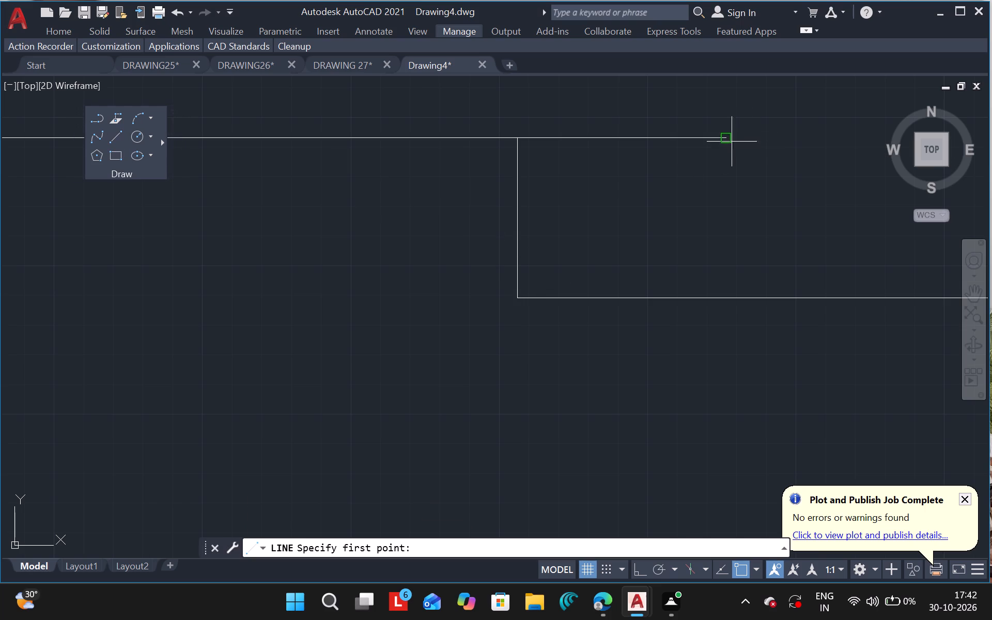
{"action": "left_click_drag", "start_coordinate": [727, 142], "coordinate": [756, 142]}
{"action": "left_click", "coordinate": [756, 142]}
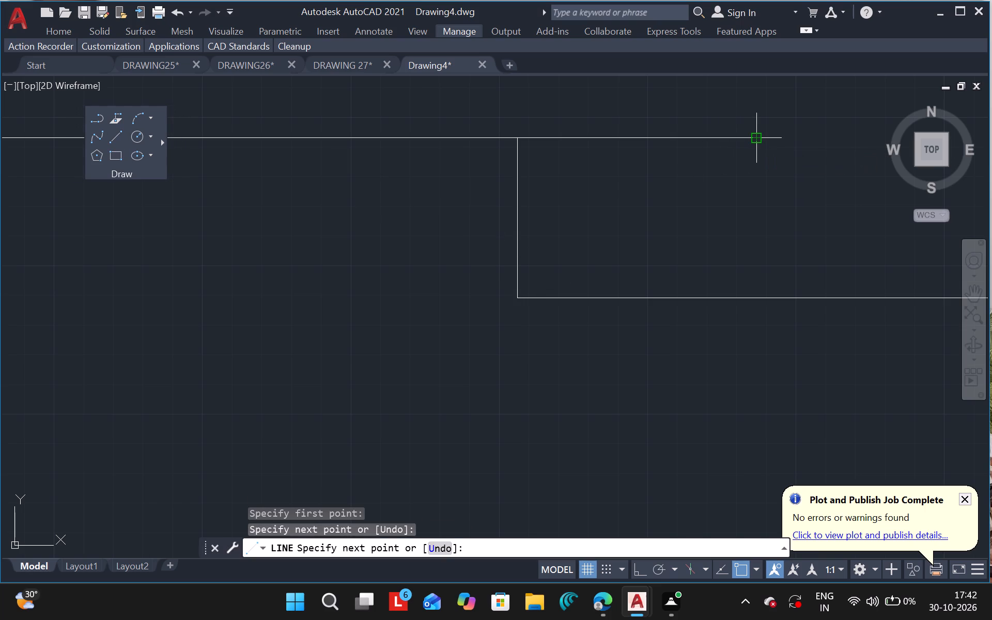
{"action": "key", "text": "Escape"}
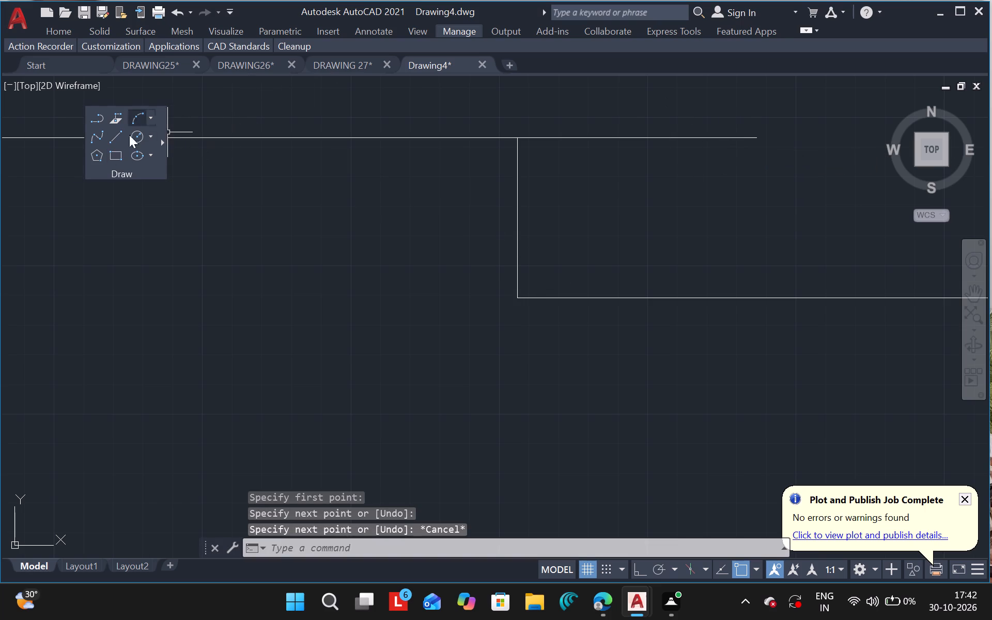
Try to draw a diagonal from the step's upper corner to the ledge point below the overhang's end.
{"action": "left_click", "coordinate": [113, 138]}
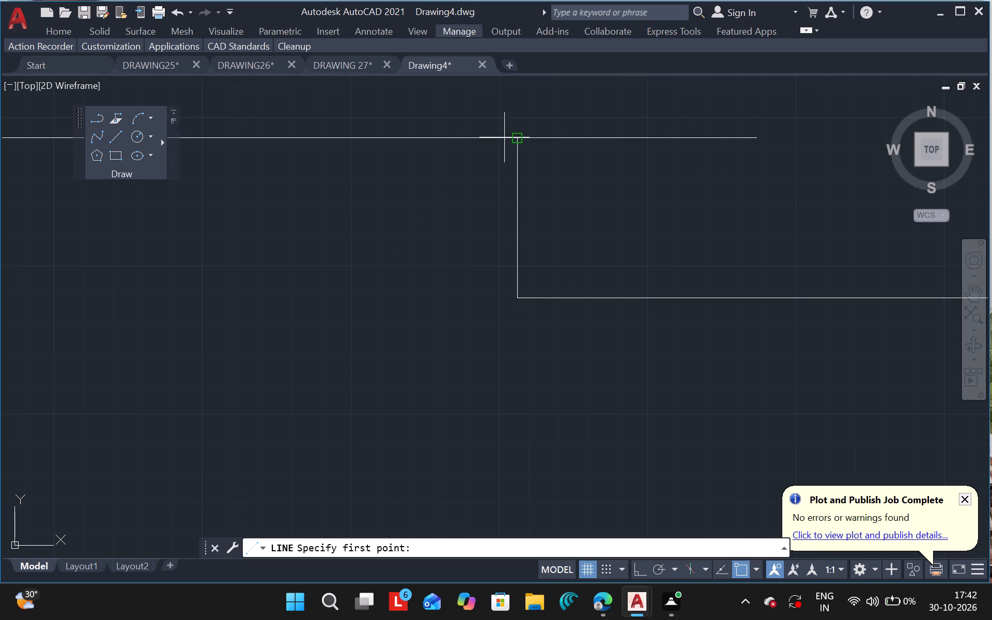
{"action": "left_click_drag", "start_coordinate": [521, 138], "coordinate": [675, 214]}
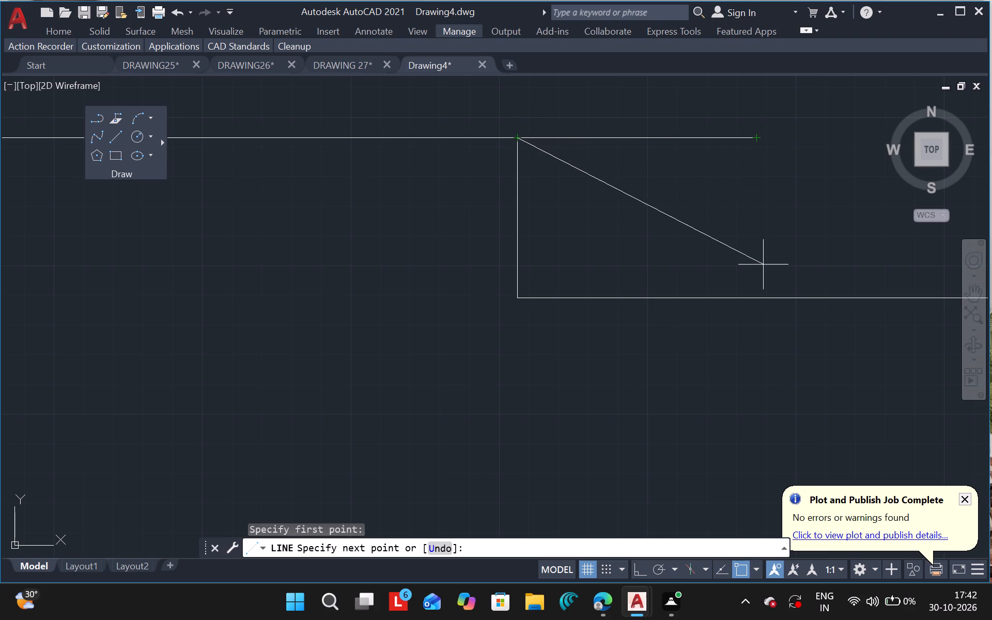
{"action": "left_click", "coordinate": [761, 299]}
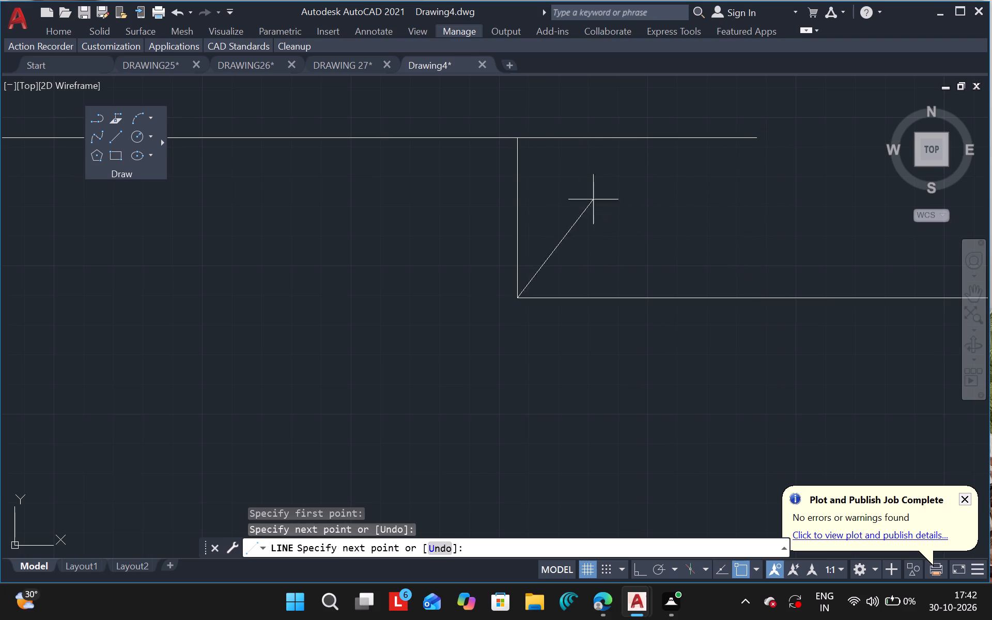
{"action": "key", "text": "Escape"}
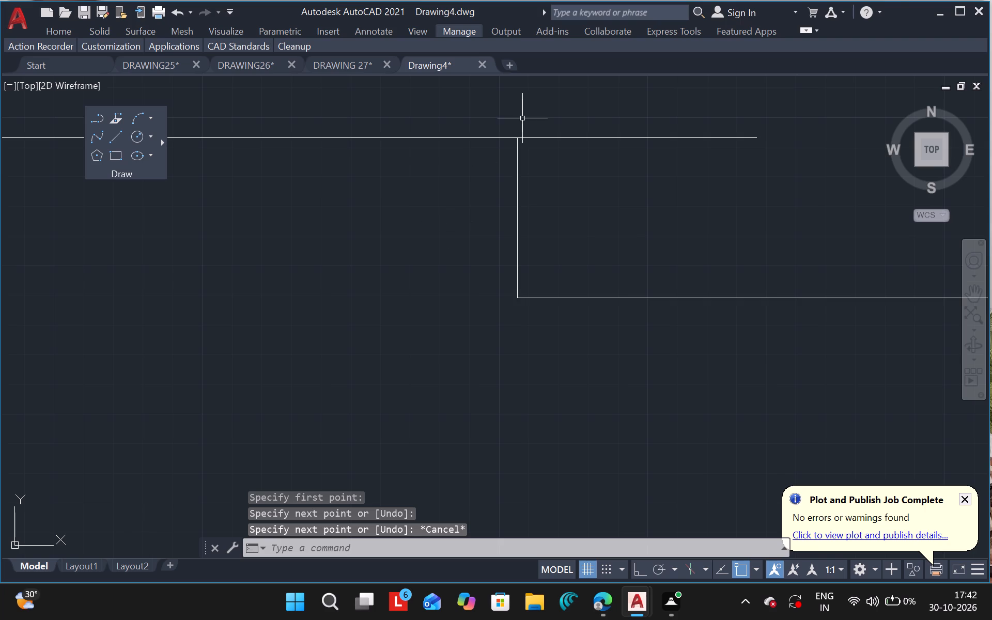
Draw connected lines from the step's upper corner along the overhang to its end and vertically down past the ledge as a guide.
{"action": "left_click", "coordinate": [110, 137]}
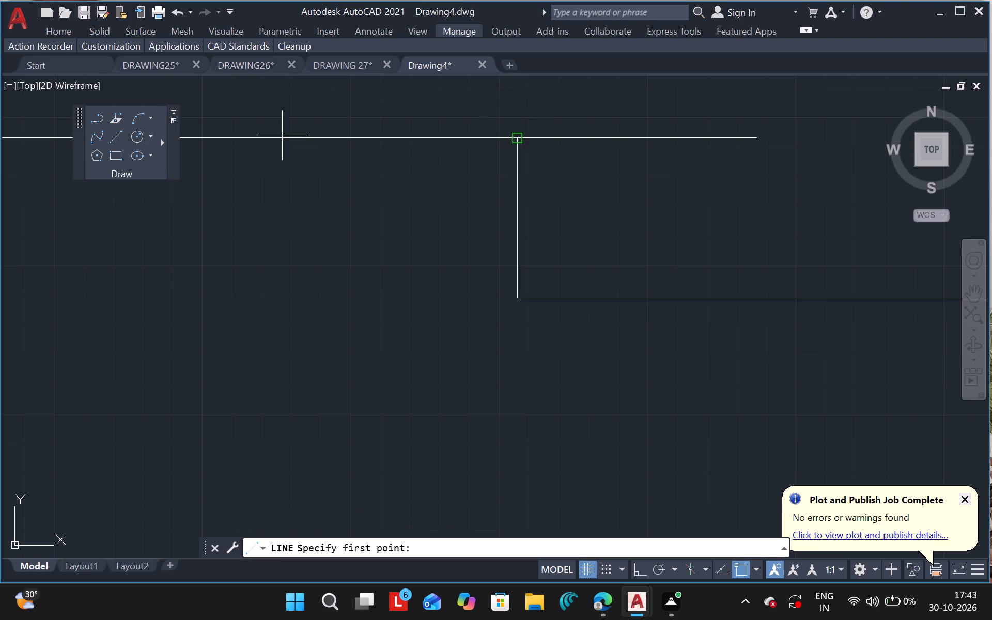
{"action": "left_click_drag", "start_coordinate": [513, 139], "coordinate": [715, 229]}
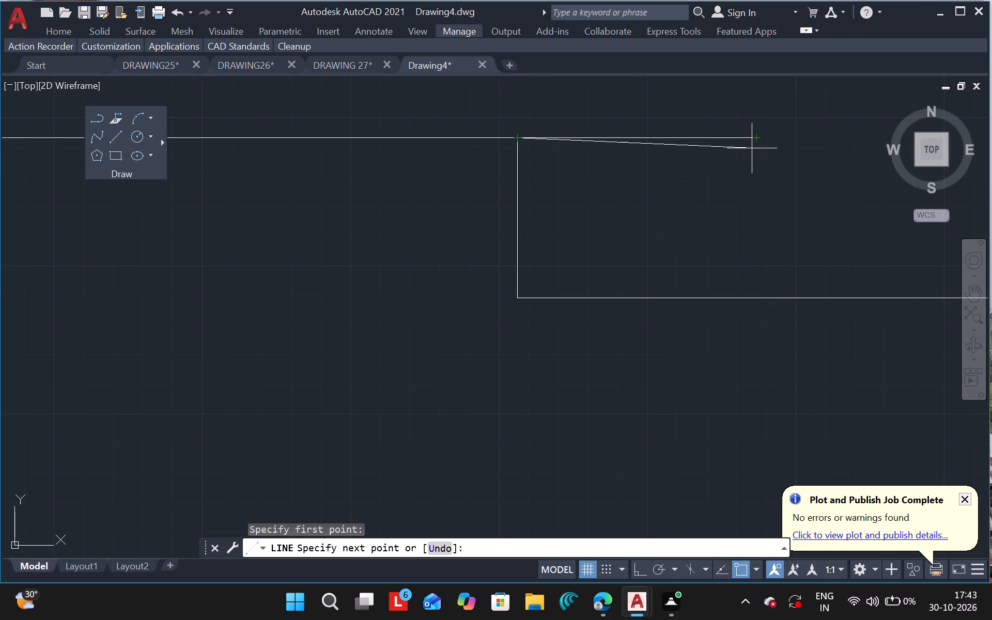
{"action": "left_click_drag", "start_coordinate": [758, 142], "coordinate": [766, 356]}
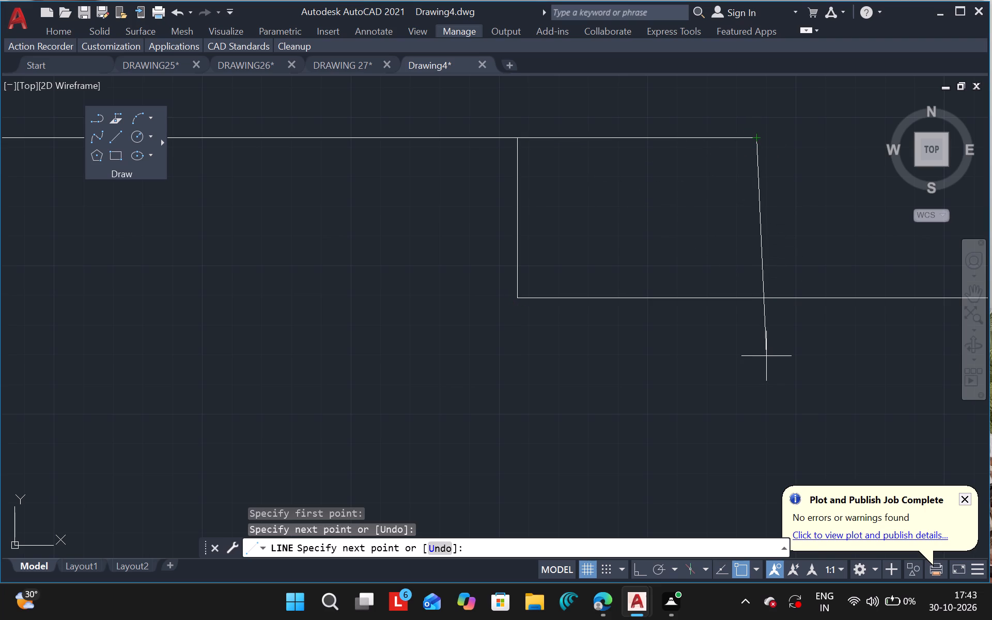
{"action": "left_click_drag", "start_coordinate": [766, 356], "coordinate": [767, 357]}
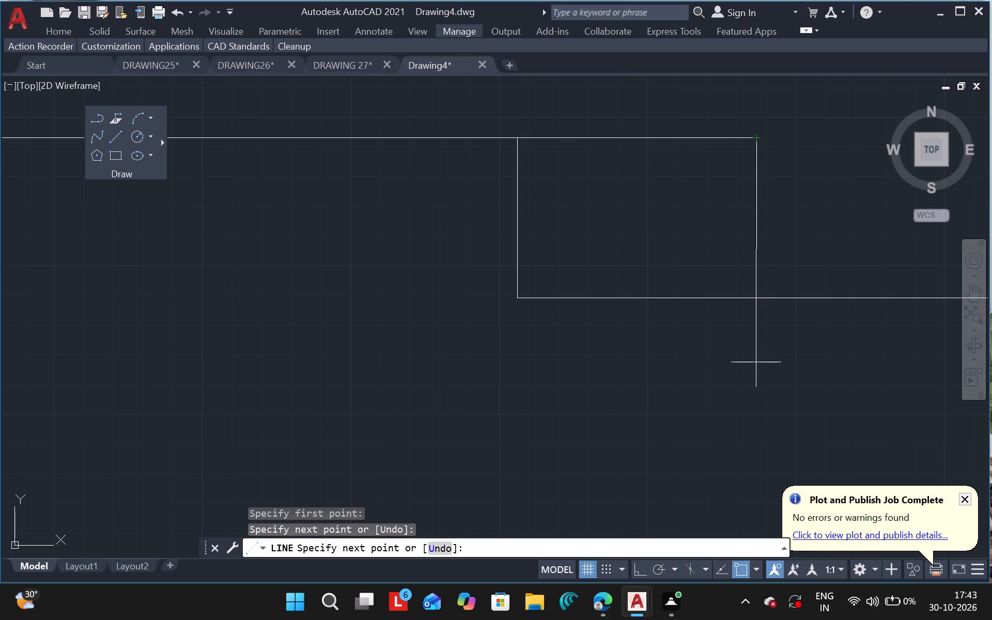
{"action": "left_click", "coordinate": [756, 362]}
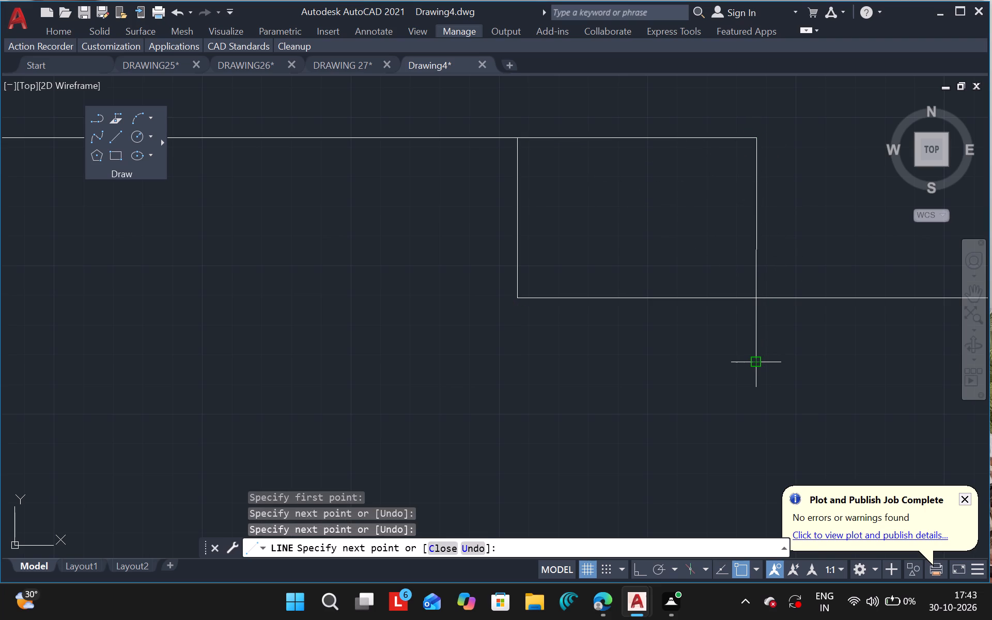
{"action": "key", "text": "Escape"}
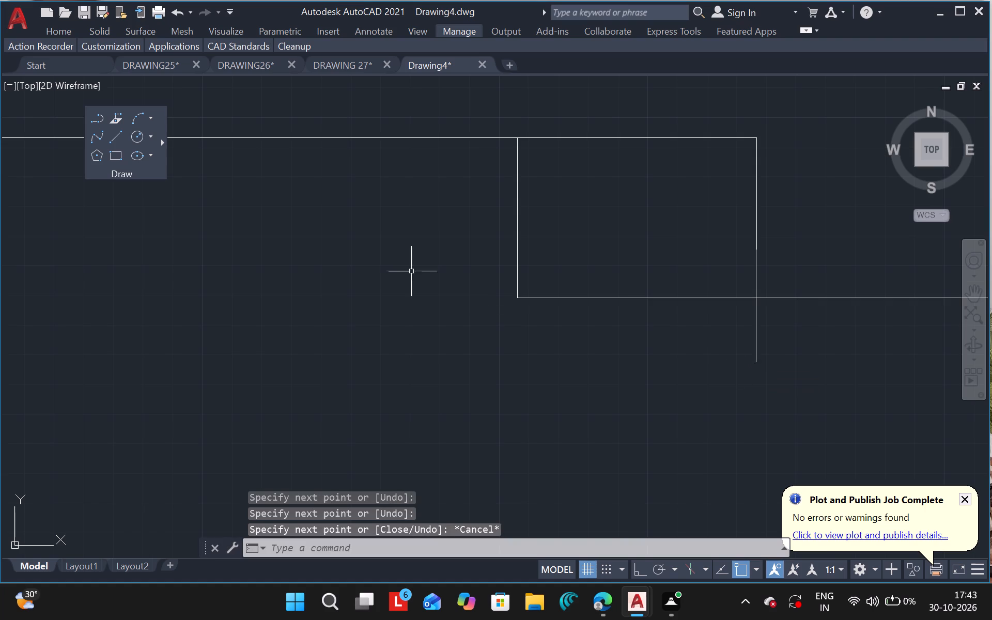
Draw a diagonal line from the step's upper corner to the intersection of the vertical guide and the ledge.
{"action": "left_click", "coordinate": [116, 143]}
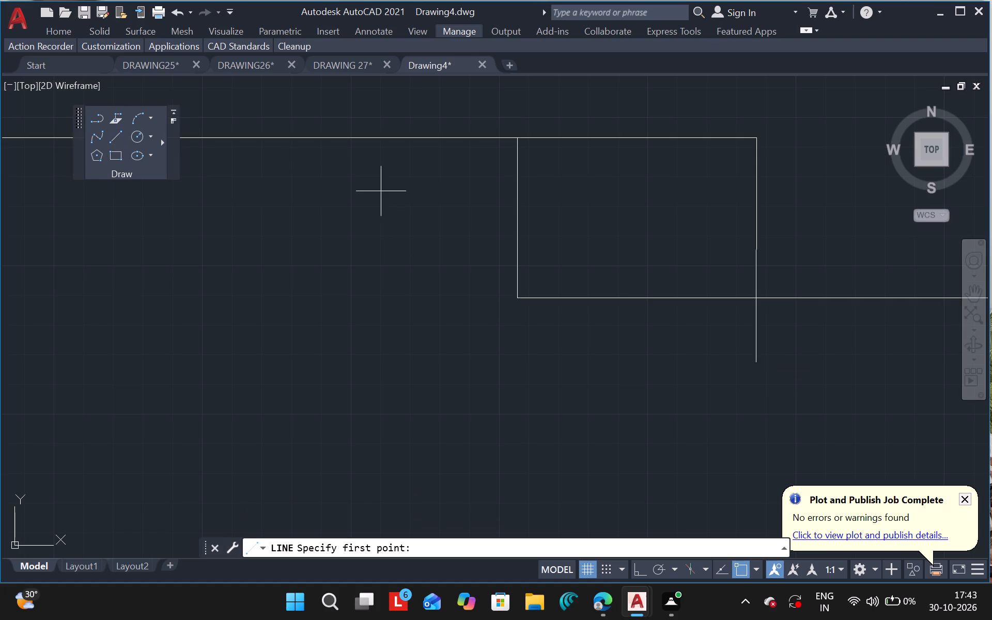
{"action": "left_click_drag", "start_coordinate": [517, 141], "coordinate": [656, 233]}
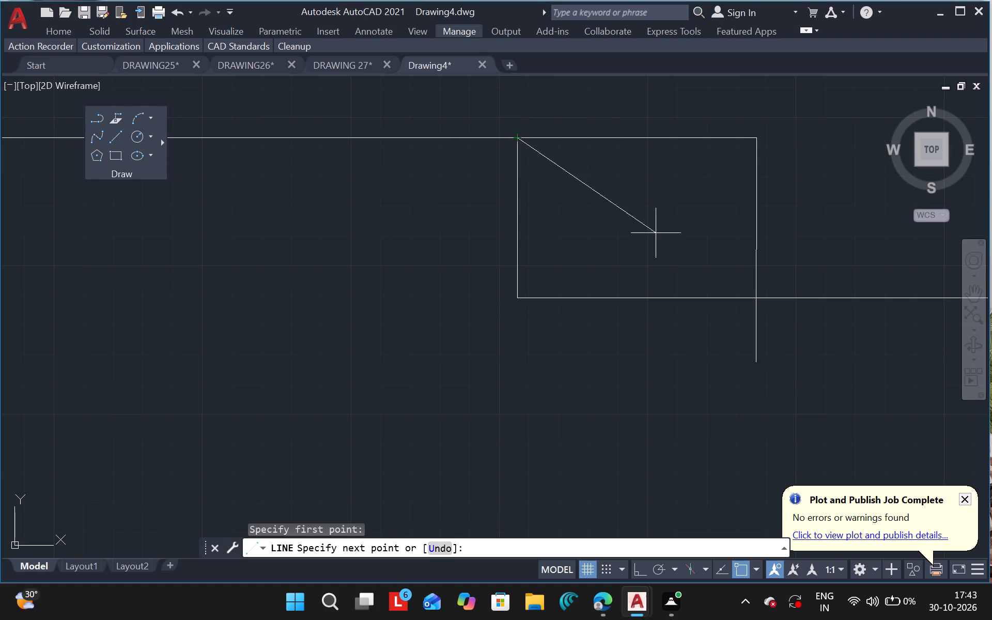
{"action": "left_click", "coordinate": [753, 299]}
{"action": "key", "text": "Escape"}
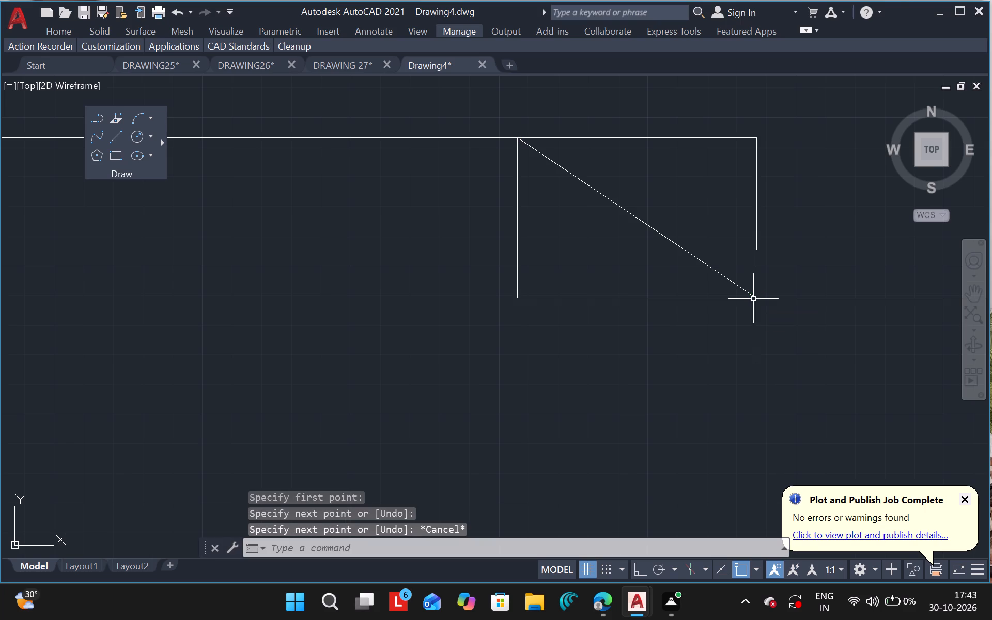
Delete the vertical guide line at the end of the upper overhang.
{"action": "left_click_drag", "start_coordinate": [756, 233], "coordinate": [820, 274]}
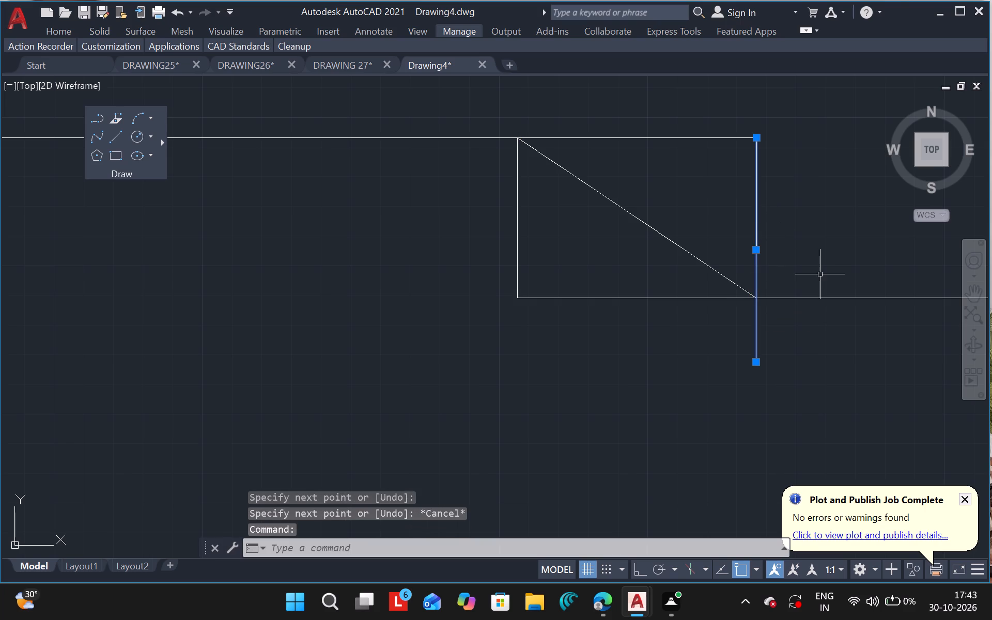
{"action": "key", "text": "Delete"}
Delete the full-length horizontal line running from the step's upper corner to the end of the overhang.
{"action": "scroll", "coordinate": [637, 175], "scroll_direction": "down", "scroll_amount": 2, "text": "ctrl"}
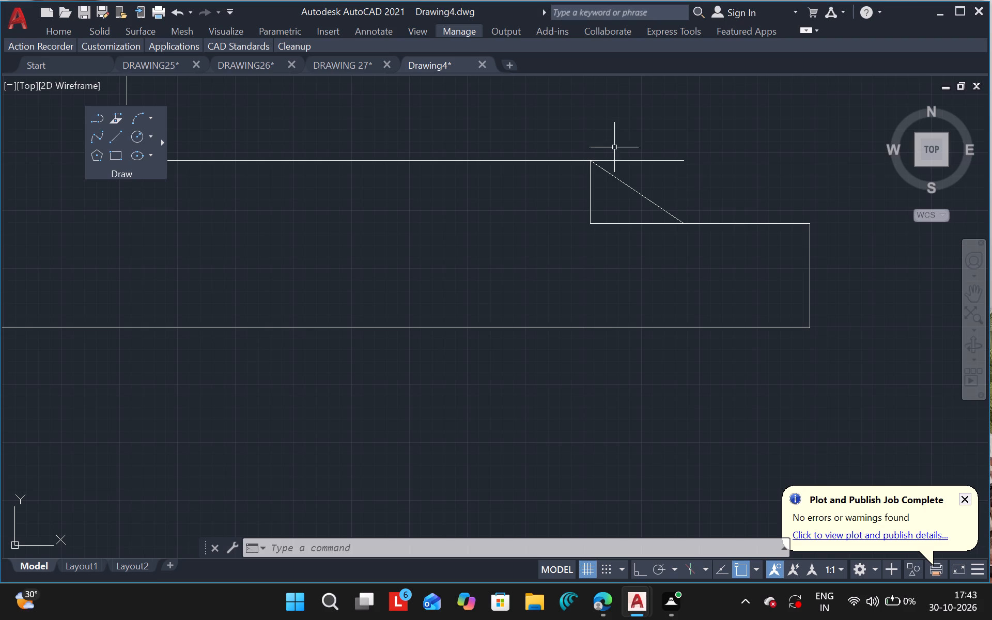
{"action": "left_click", "coordinate": [632, 160]}
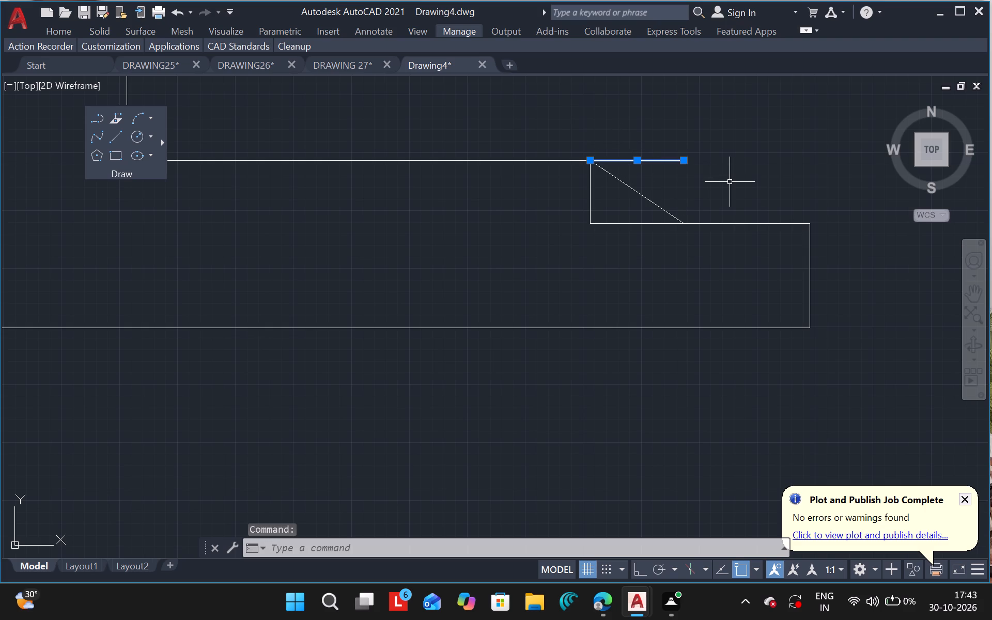
{"action": "key", "text": "Delete"}
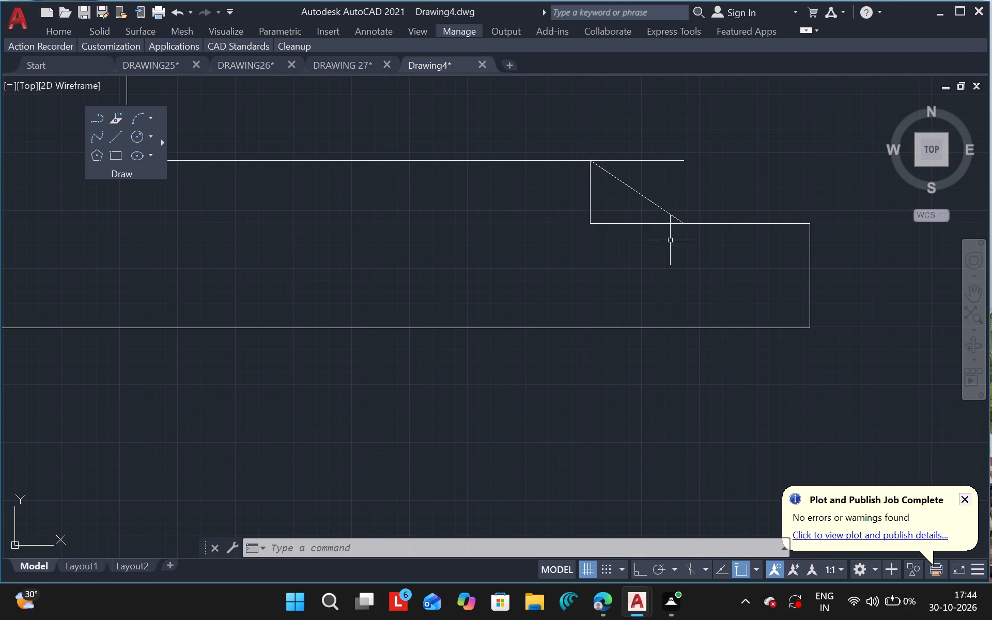
Draw a horizontal line about 42 units long from beyond the step's lower corner back to that corner, extending the ledge inward.
{"action": "left_click", "coordinate": [119, 139]}
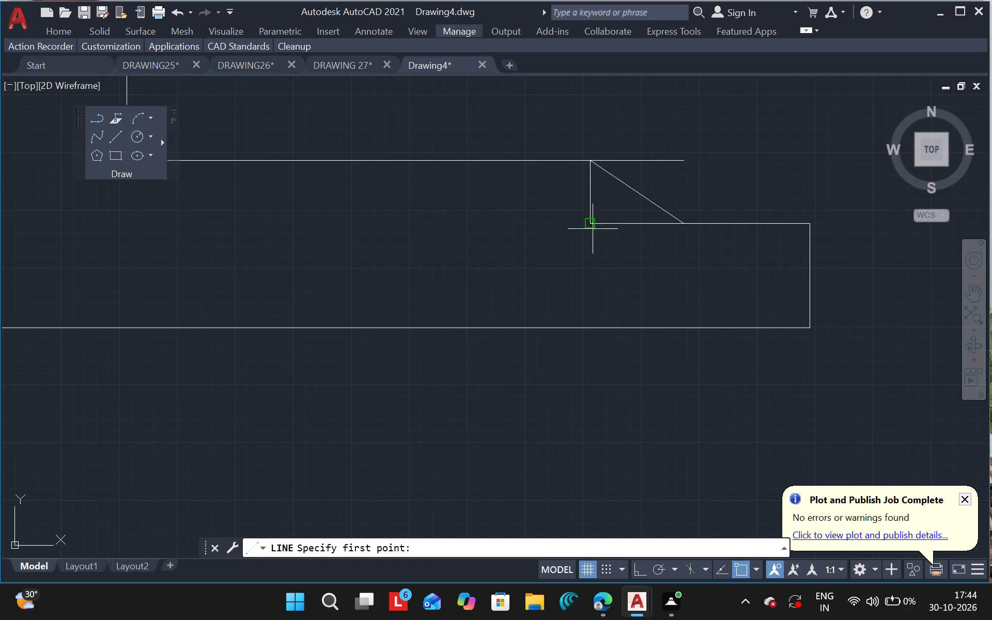
{"action": "left_click", "coordinate": [542, 230]}
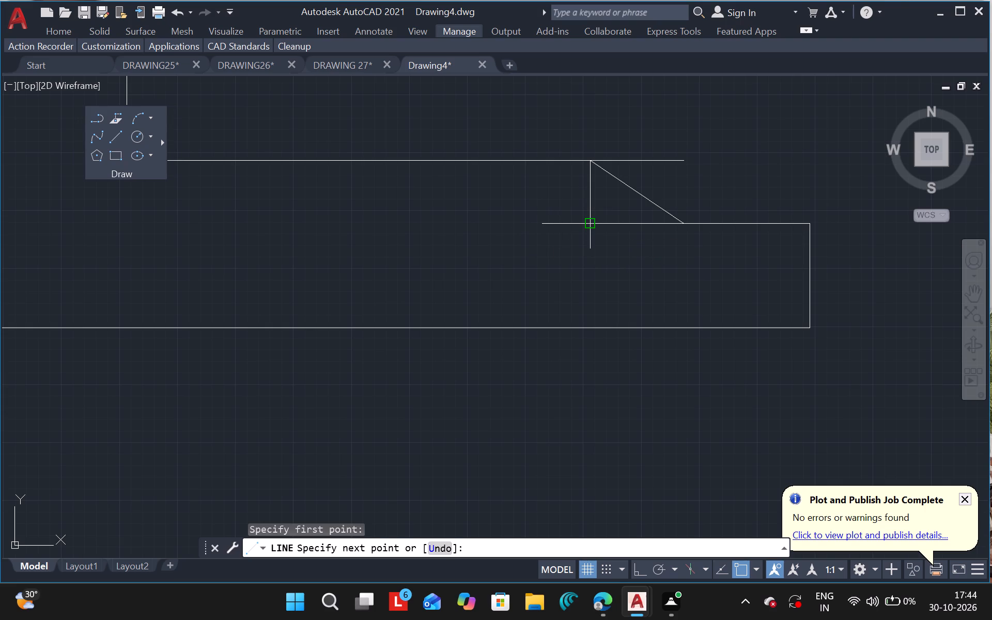
{"action": "left_click", "coordinate": [588, 226]}
{"action": "key", "text": "Escape"}
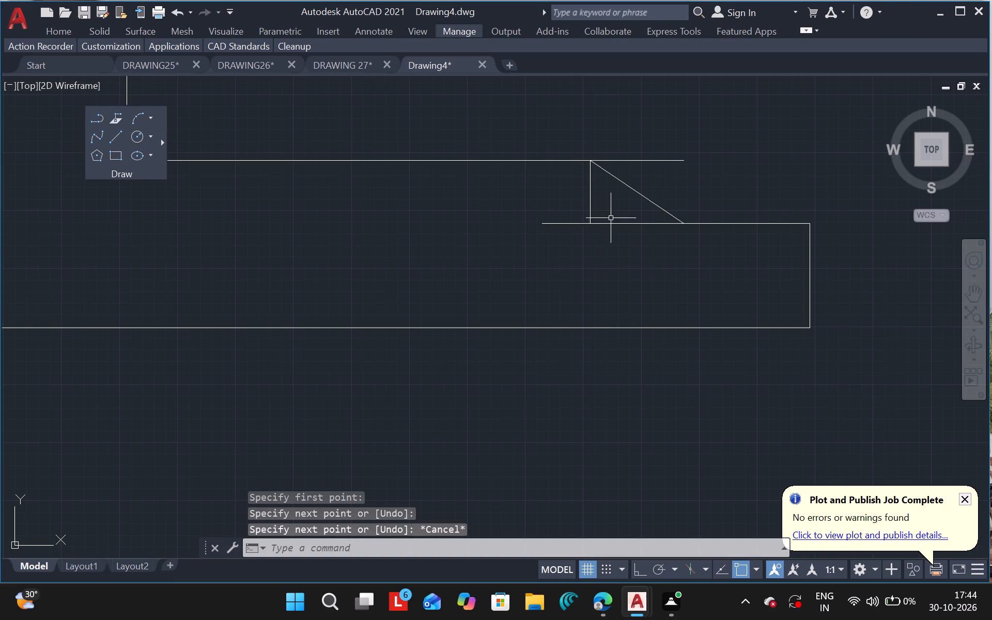
Draw a vertical line from the step's lower corner straight down past the baseline.
{"action": "left_click", "coordinate": [113, 136]}
{"action": "left_click_drag", "start_coordinate": [591, 221], "coordinate": [614, 394]}
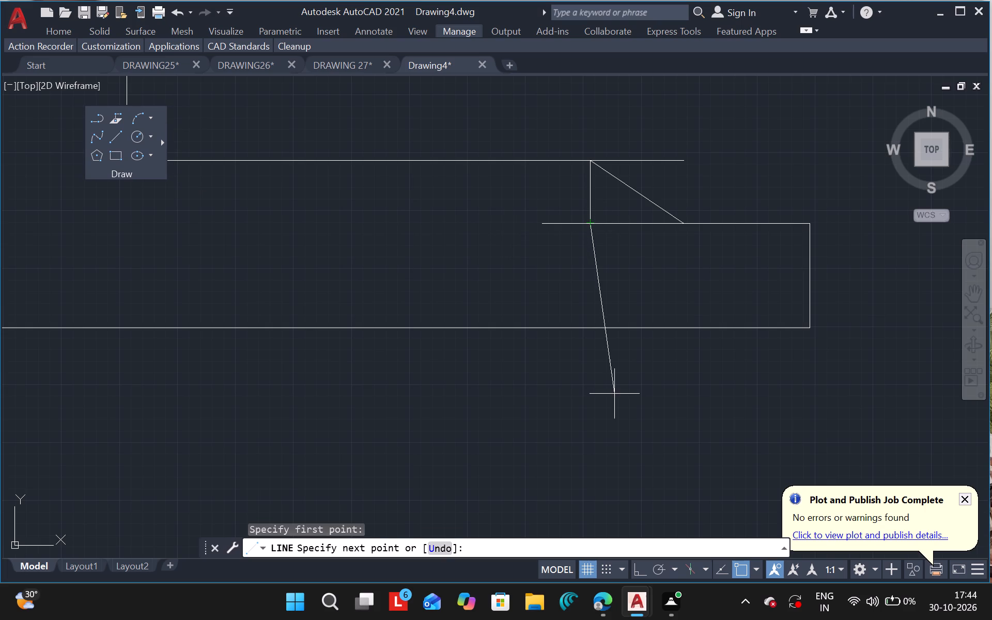
{"action": "left_click", "coordinate": [591, 393]}
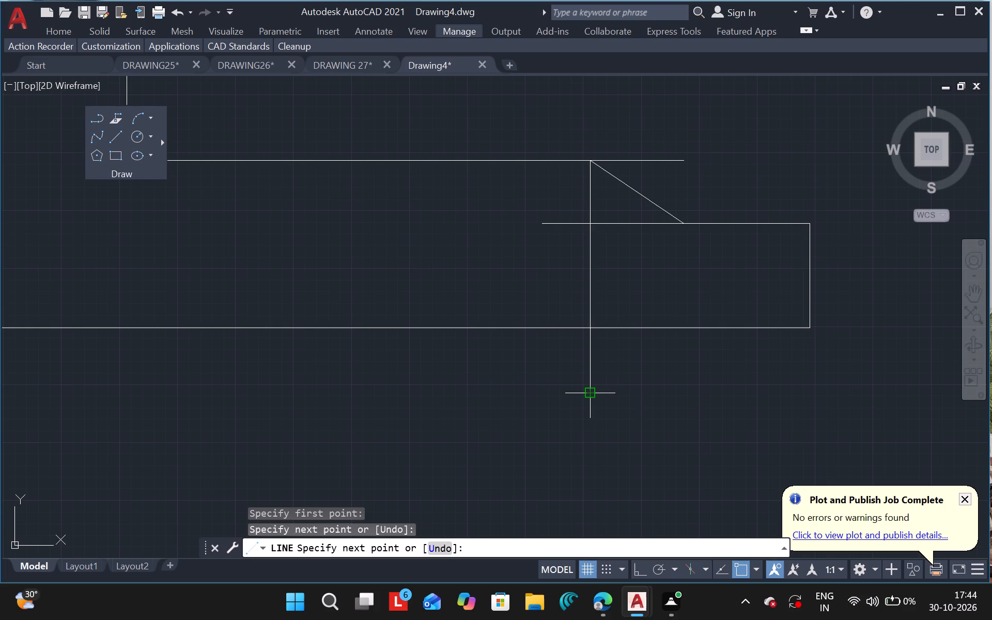
{"action": "key", "text": "Escape"}
Trim away the step's vertical edge under the diagonal and the vertical extension running down past the baseline.
{"action": "type", "text": "TR"}
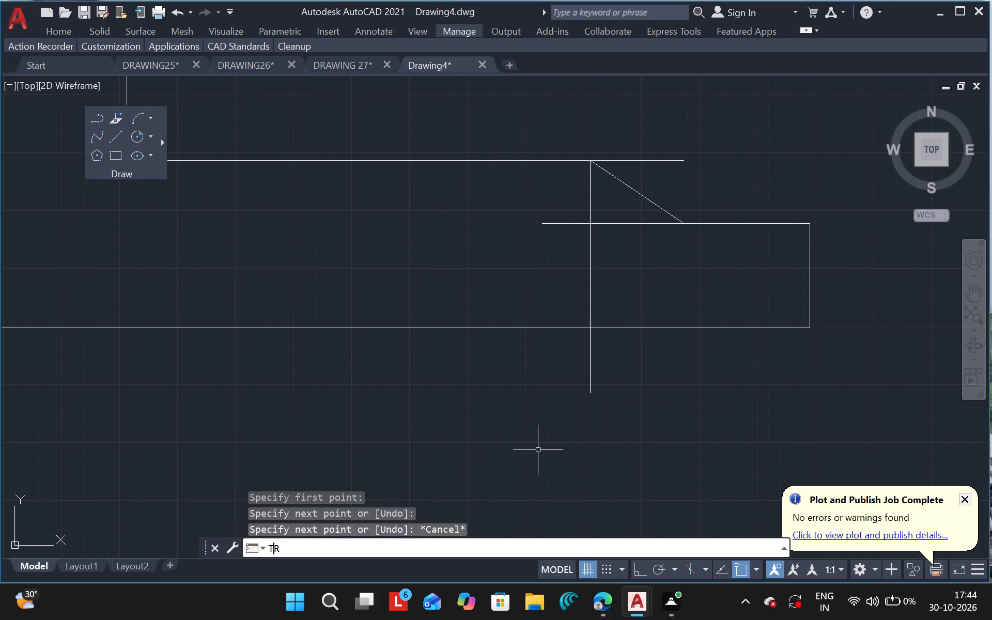
{"action": "left_click", "coordinate": [345, 393]}
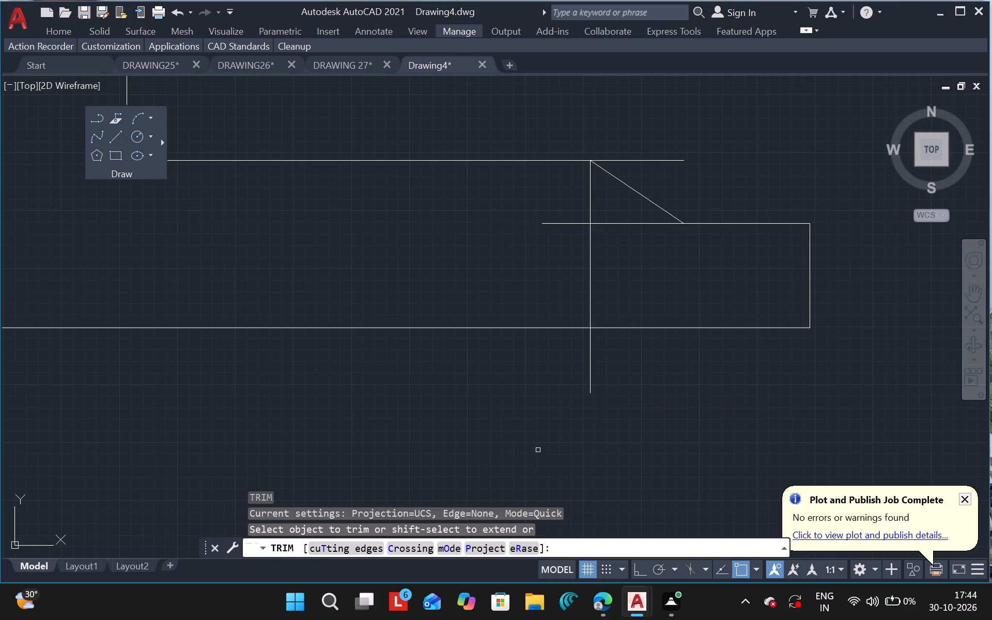
{"action": "left_click", "coordinate": [591, 203]}
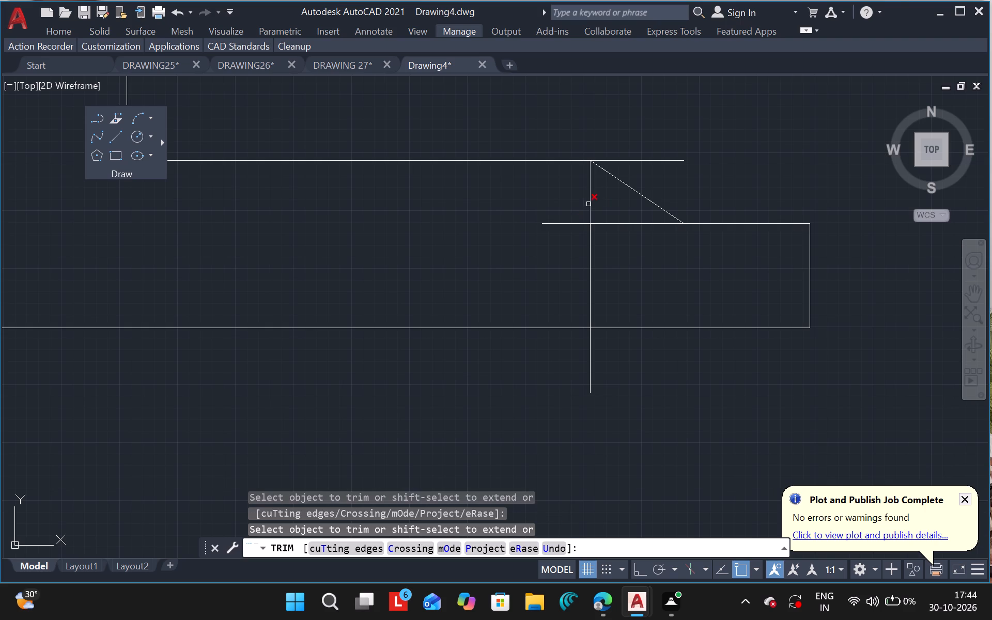
{"action": "left_click", "coordinate": [590, 207]}
{"action": "left_click_drag", "start_coordinate": [563, 200], "coordinate": [592, 200]}
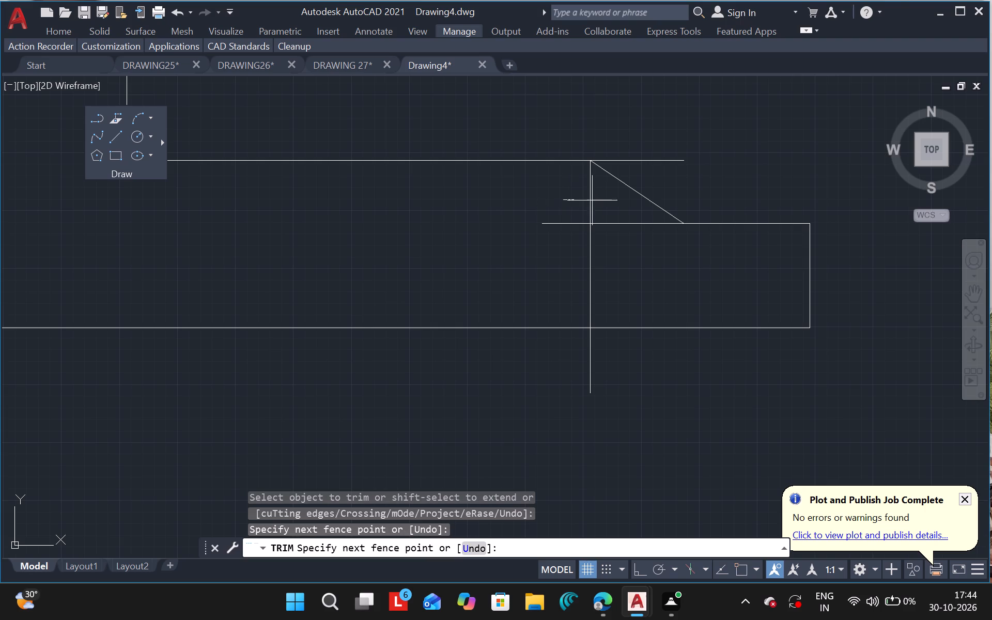
{"action": "left_click_drag", "start_coordinate": [592, 200], "coordinate": [605, 200]}
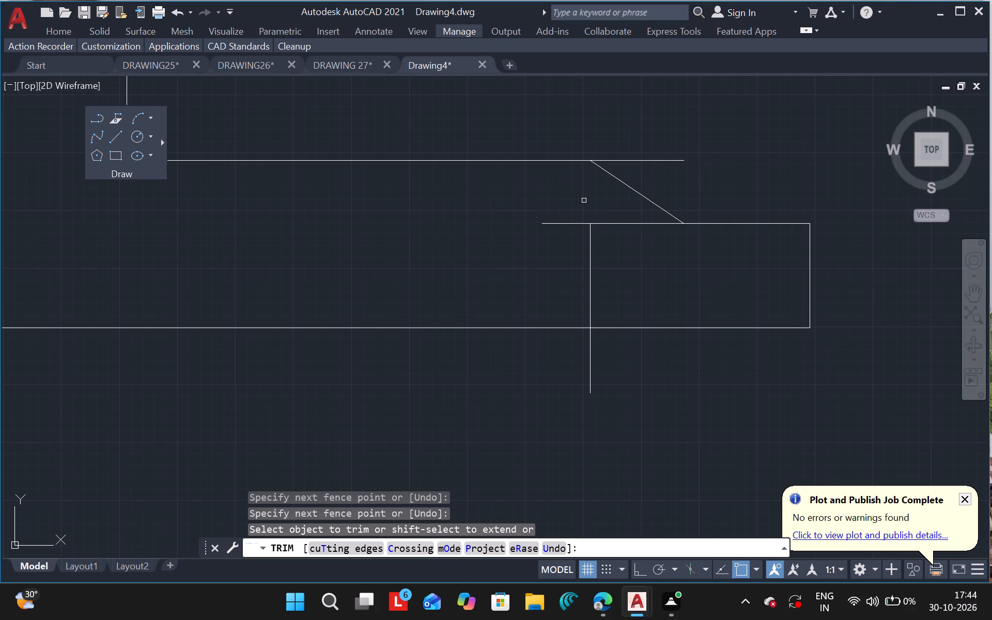
{"action": "left_click_drag", "start_coordinate": [590, 282], "coordinate": [588, 371]}
{"action": "left_click", "coordinate": [588, 371]}
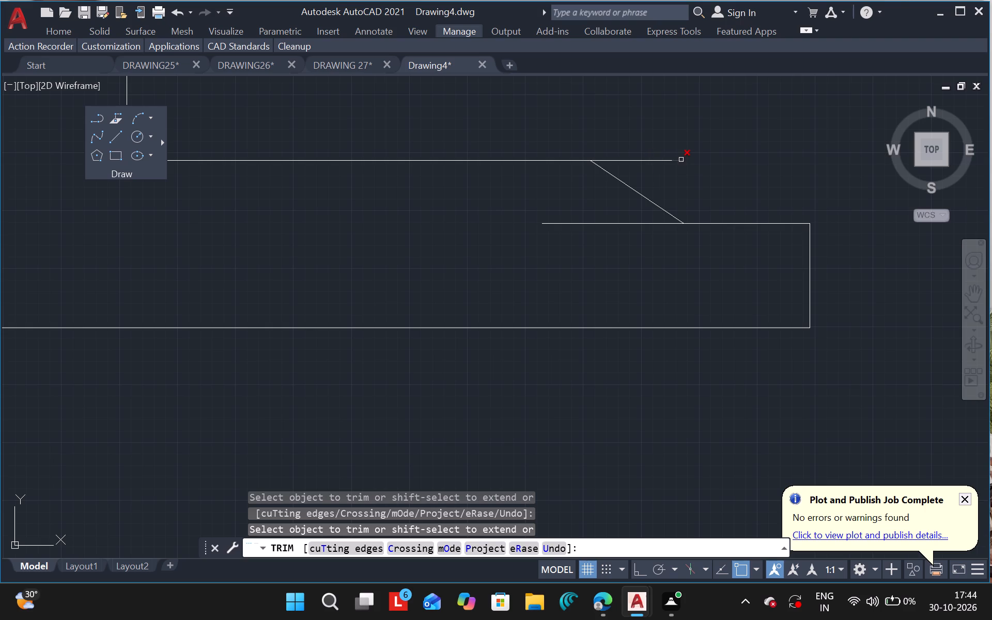
Trim off the upper horizontal overhang beyond the top of the diagonal, including its leftover end piece.
{"action": "left_click_drag", "start_coordinate": [644, 157], "coordinate": [653, 169]}
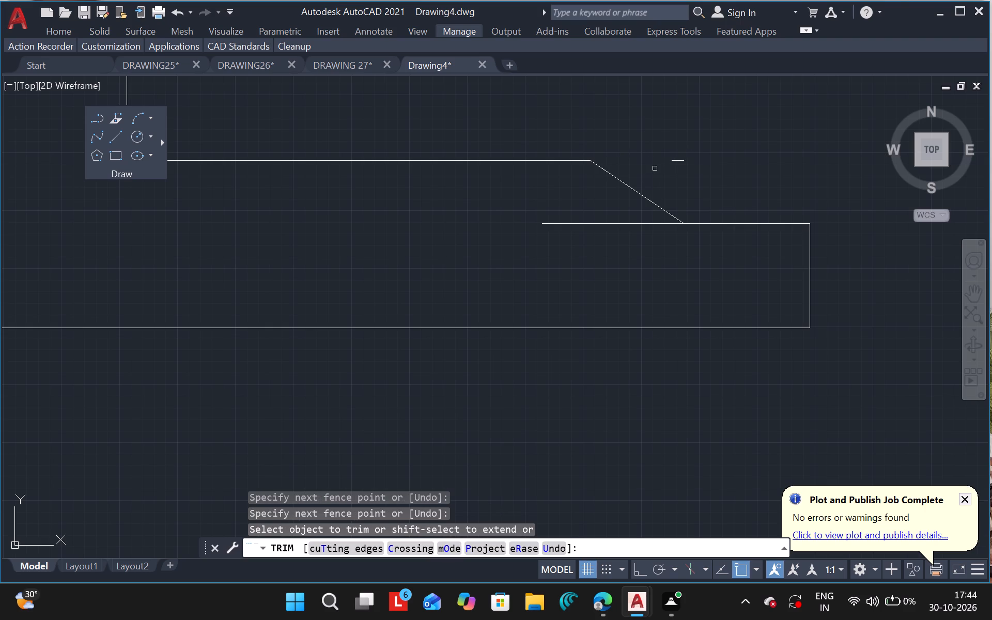
{"action": "left_click", "coordinate": [677, 162]}
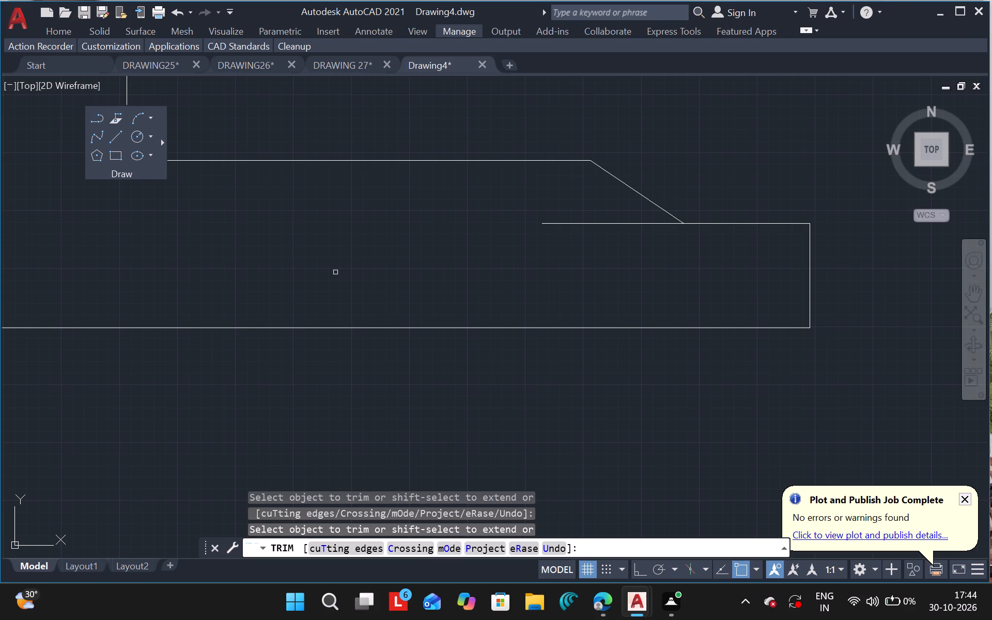
{"action": "scroll", "coordinate": [335, 272], "scroll_direction": "down", "scroll_amount": 3, "text": "ctrl"}
{"action": "left_click", "coordinate": [335, 272]}
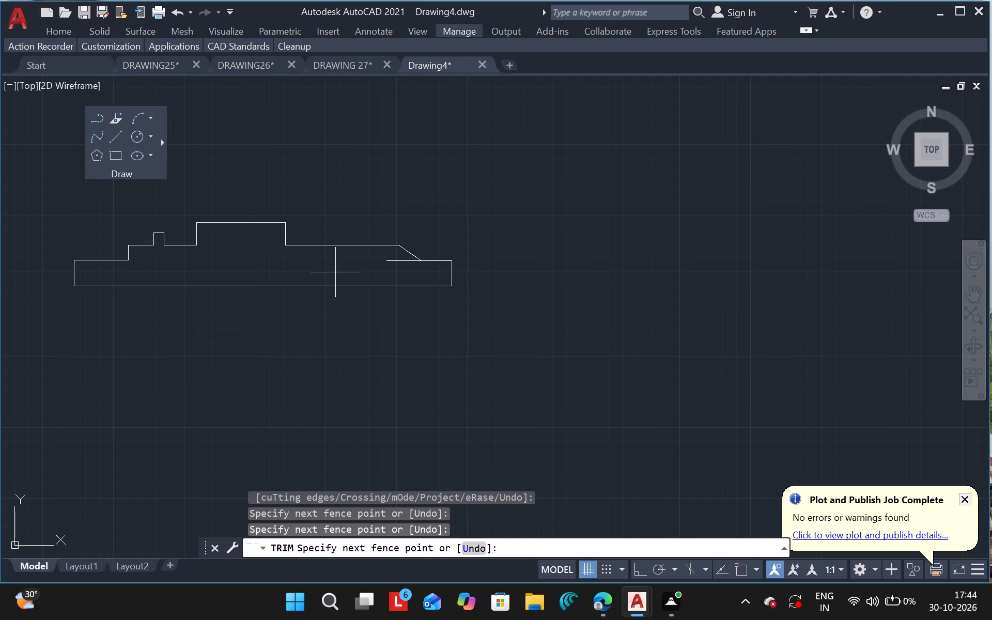
{"action": "key", "text": "Escape"}
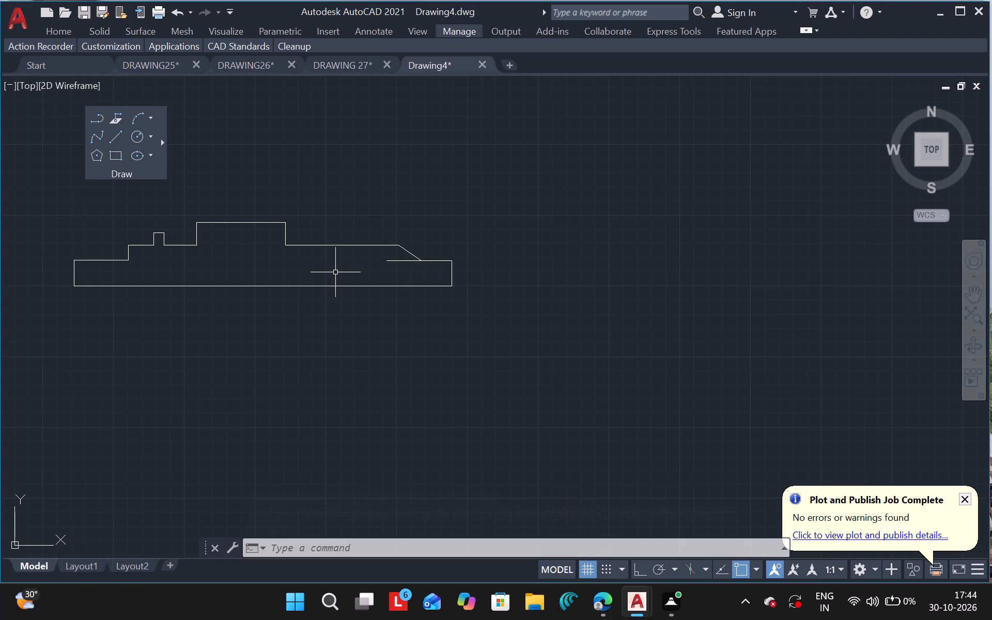
Trim the ledge line back to the foot of the diagonal, removing the part inside the outline.
{"action": "left_click_drag", "start_coordinate": [394, 262], "coordinate": [401, 346]}
{"action": "key", "text": "Escape"}
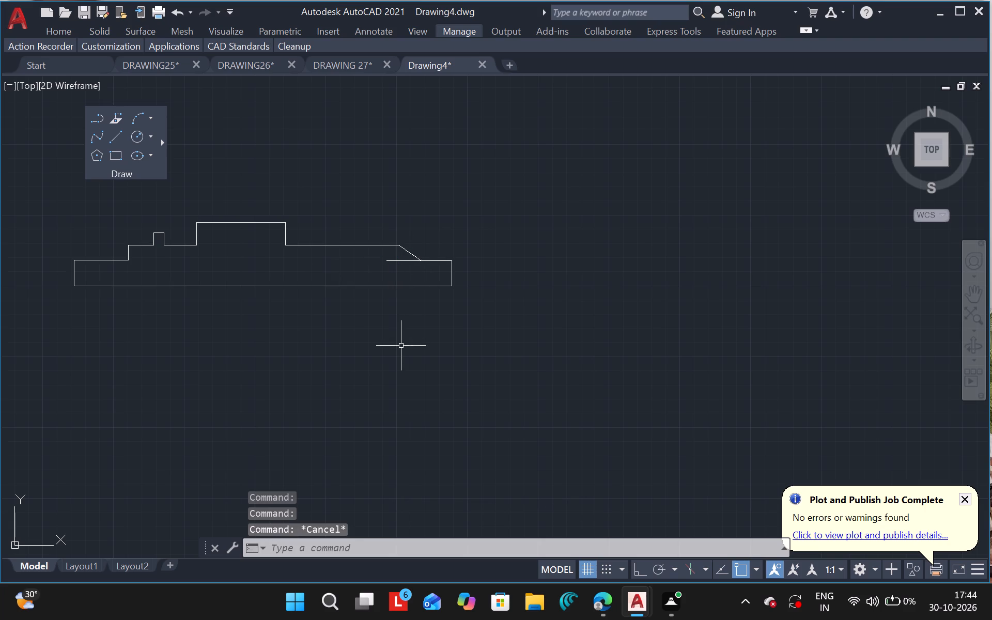
{"action": "type", "text": "TR"}
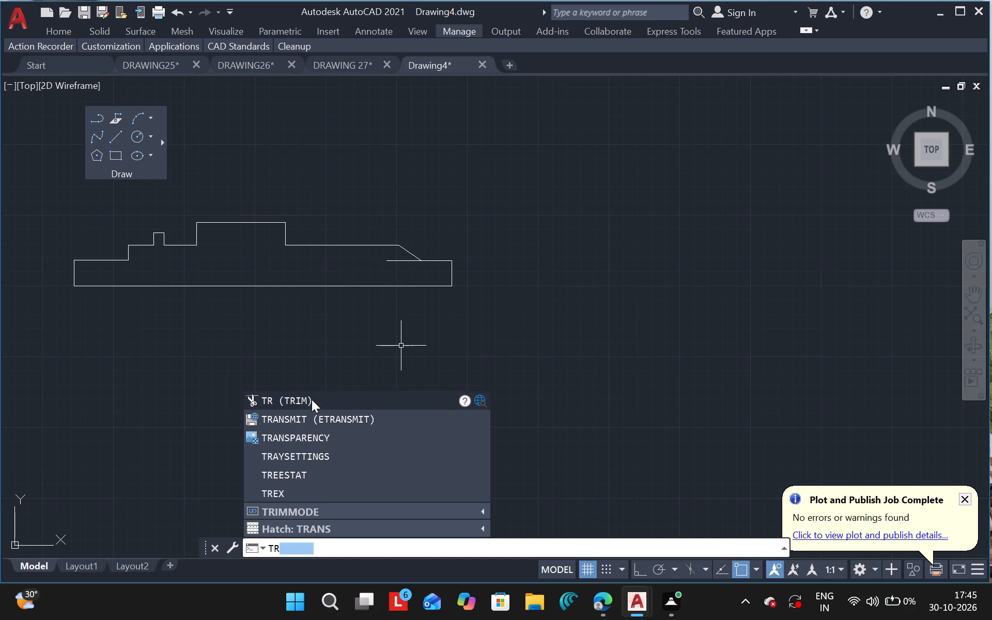
{"action": "left_click", "coordinate": [312, 399]}
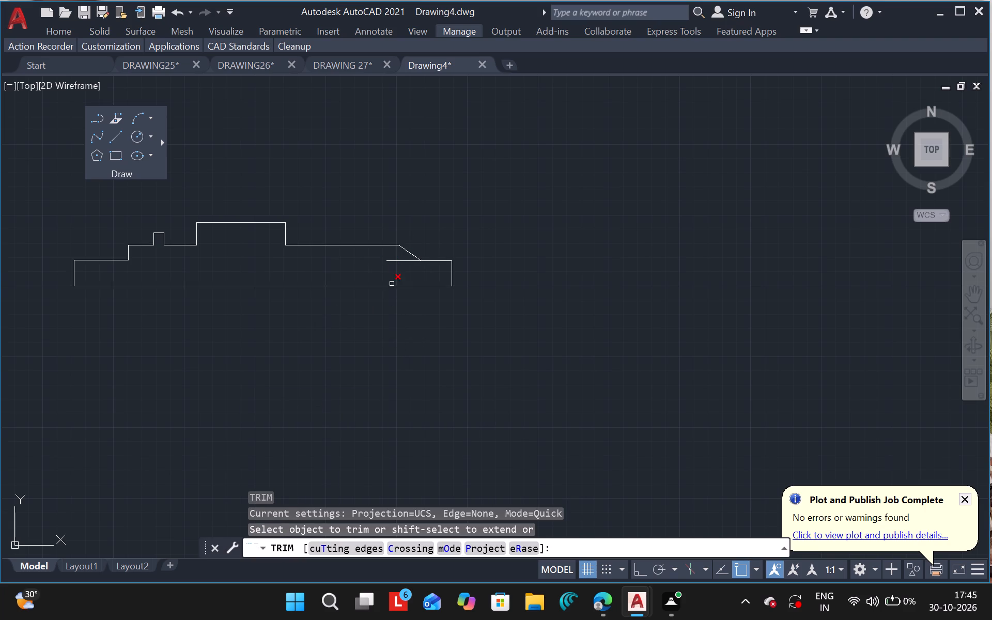
{"action": "left_click", "coordinate": [396, 261]}
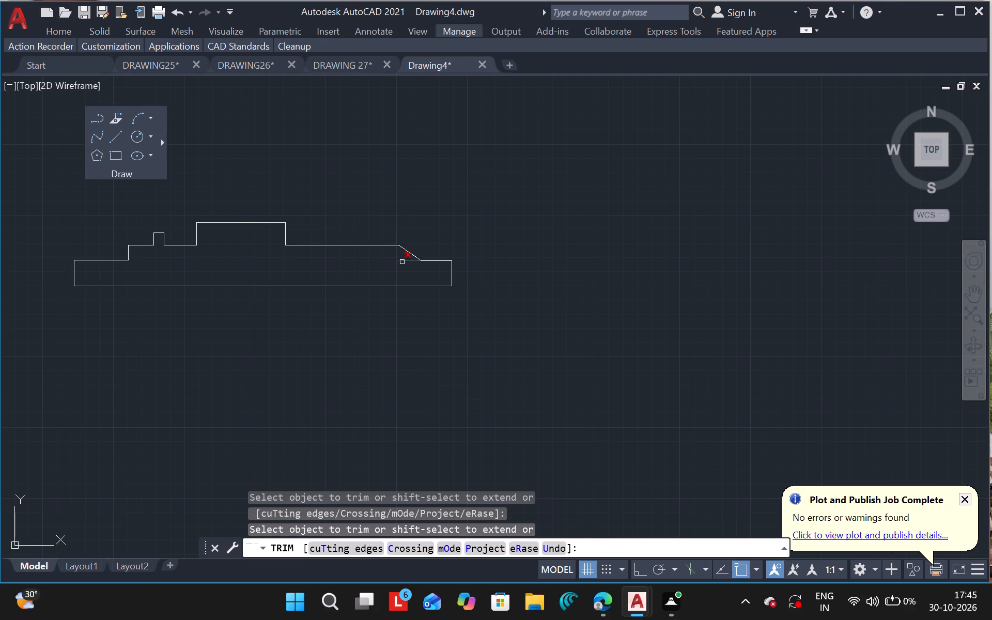
{"action": "left_click", "coordinate": [405, 262]}
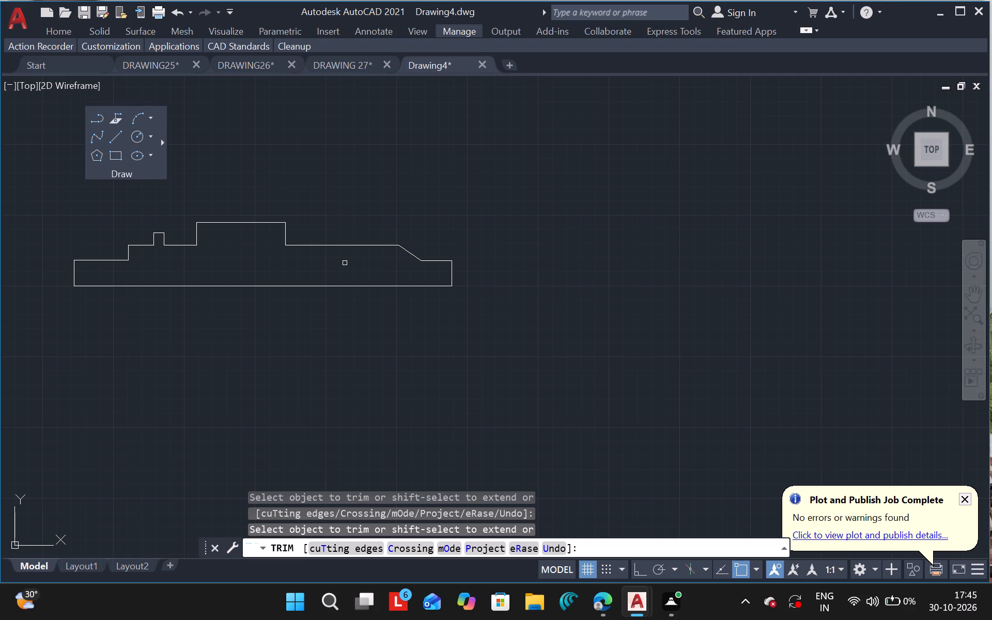
{"action": "key", "text": "Escape"}
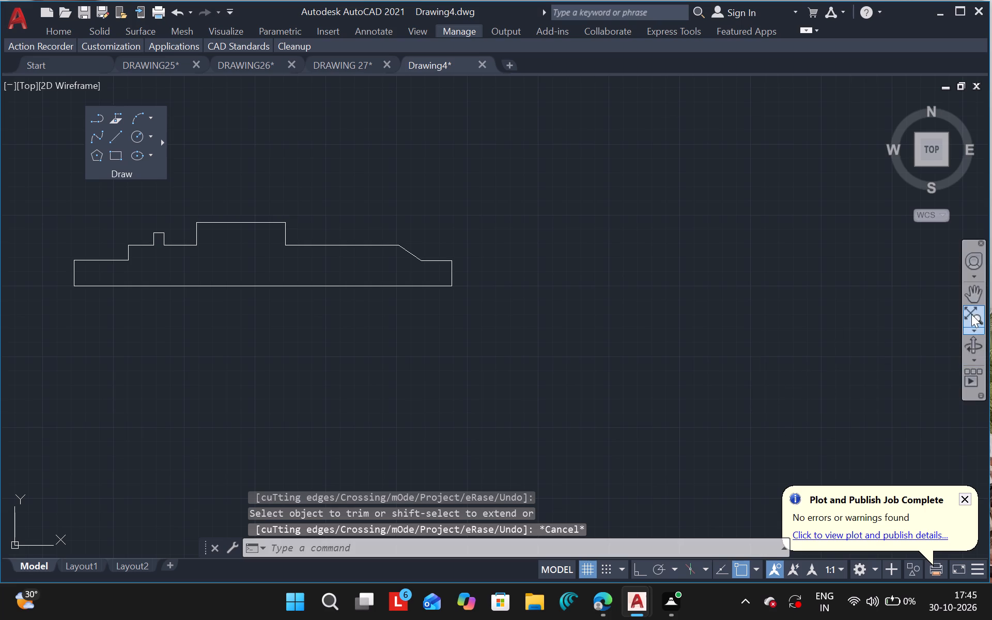
Draw a short horizontal line across the outline's left edge, just below its upper-left corner.
{"action": "type", "text": "PA"}
{"action": "key", "text": "n"}
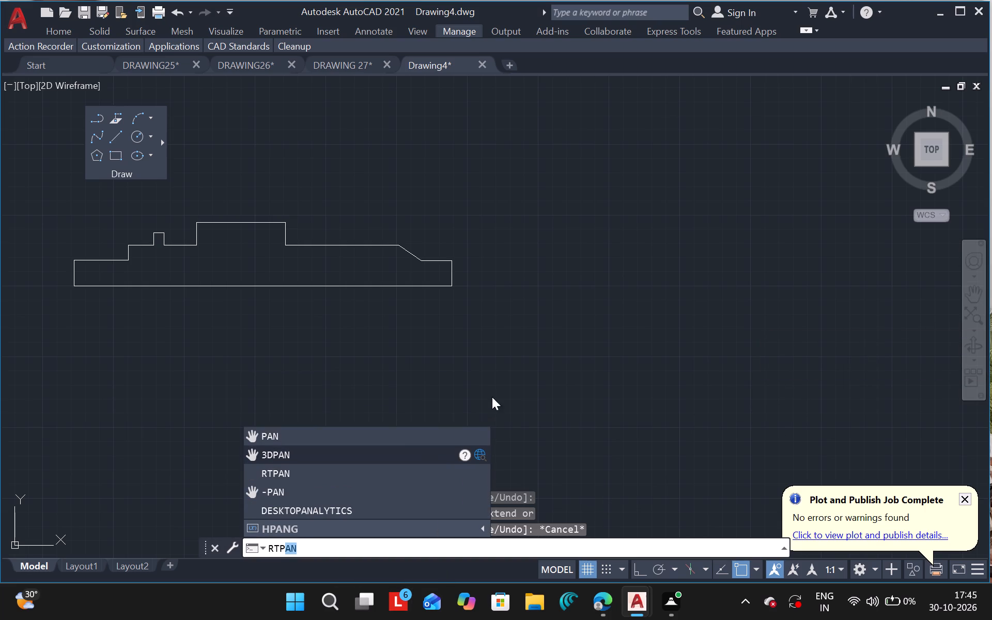
{"action": "left_click", "coordinate": [391, 435]}
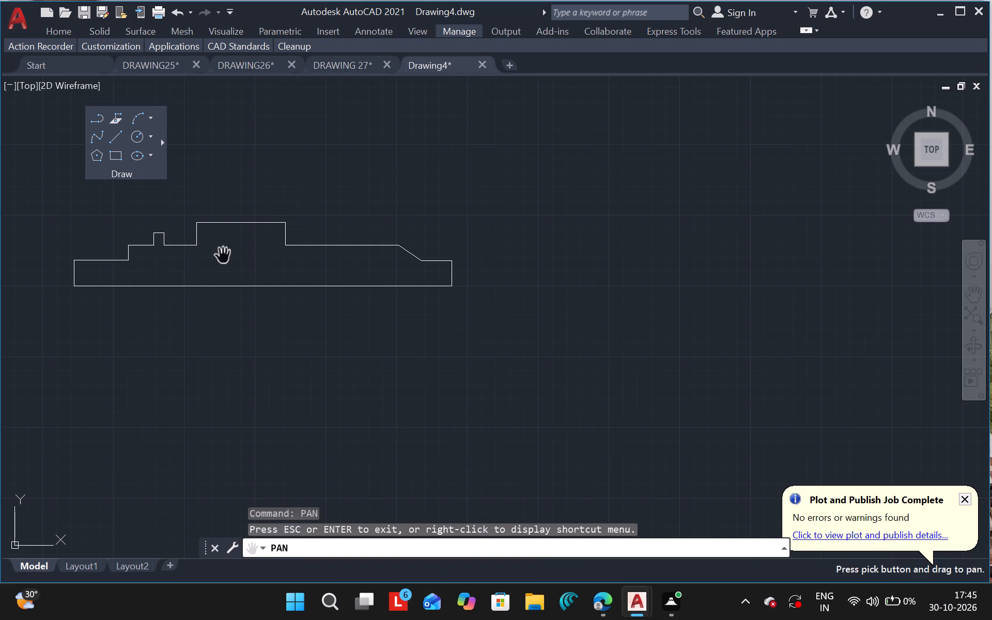
{"action": "left_click_drag", "start_coordinate": [223, 256], "coordinate": [360, 266]}
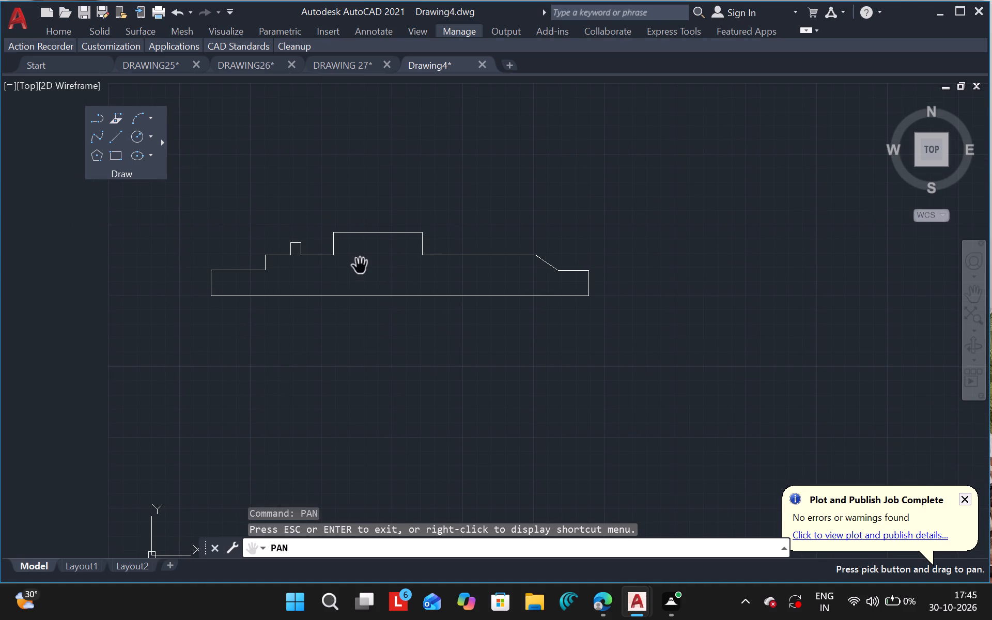
{"action": "key", "text": "Escape"}
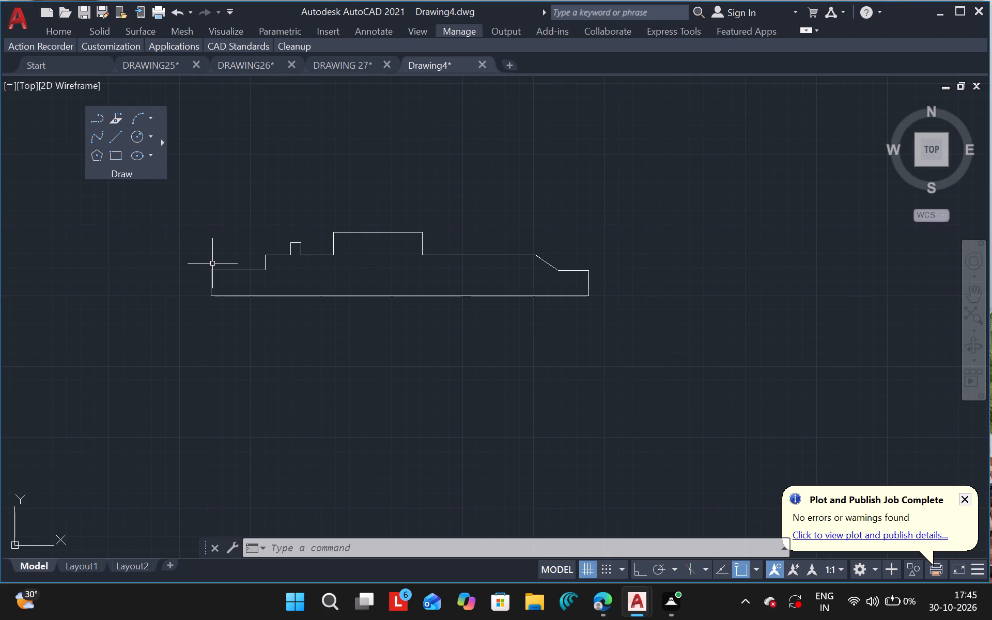
{"action": "scroll", "coordinate": [212, 263], "scroll_direction": "up", "scroll_amount": 2, "text": "ctrl"}
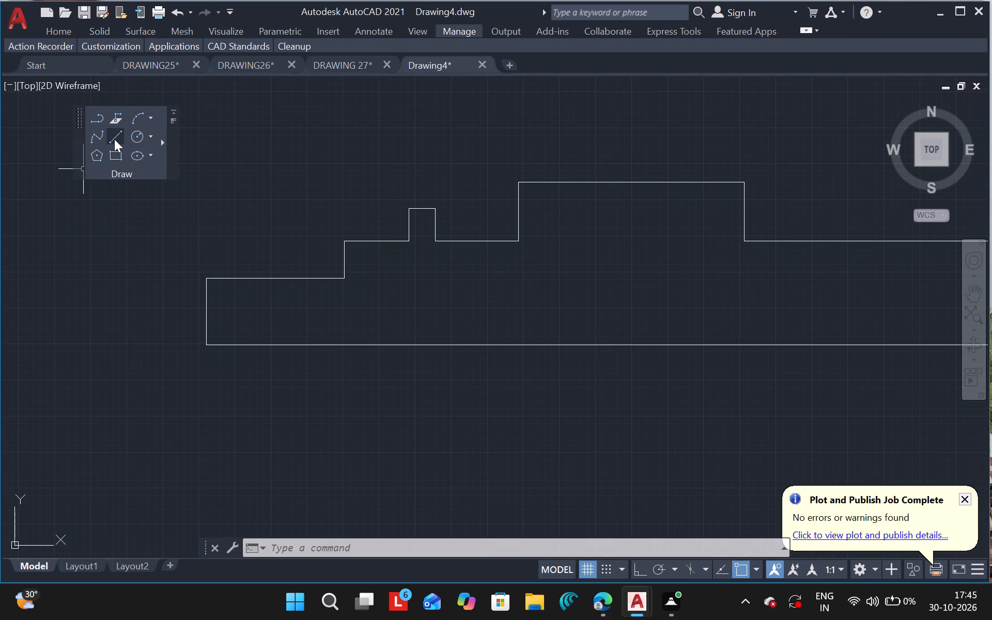
{"action": "left_click", "coordinate": [114, 138]}
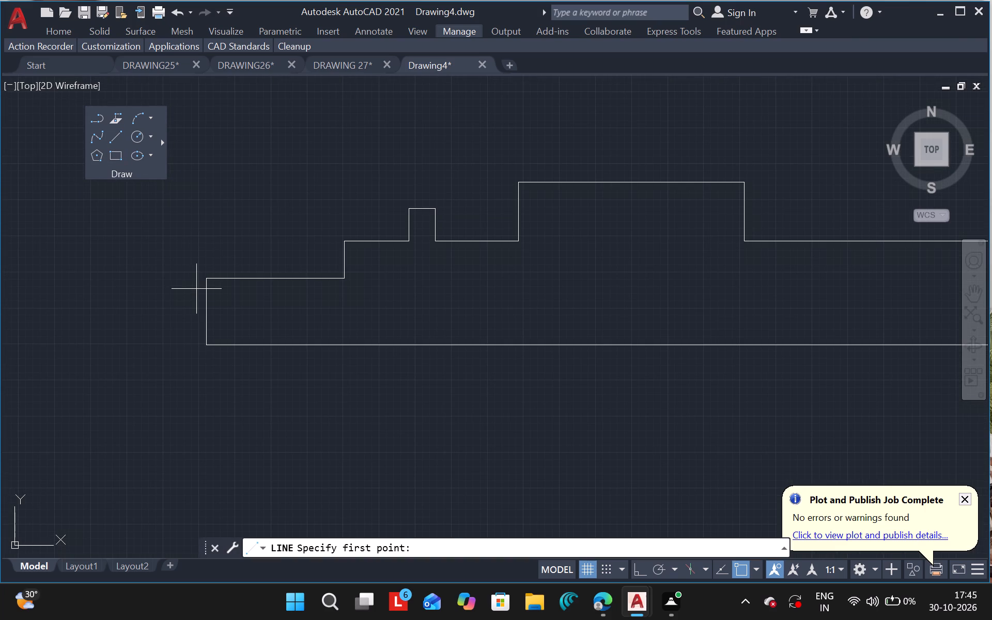
{"action": "left_click_drag", "start_coordinate": [196, 289], "coordinate": [227, 291]}
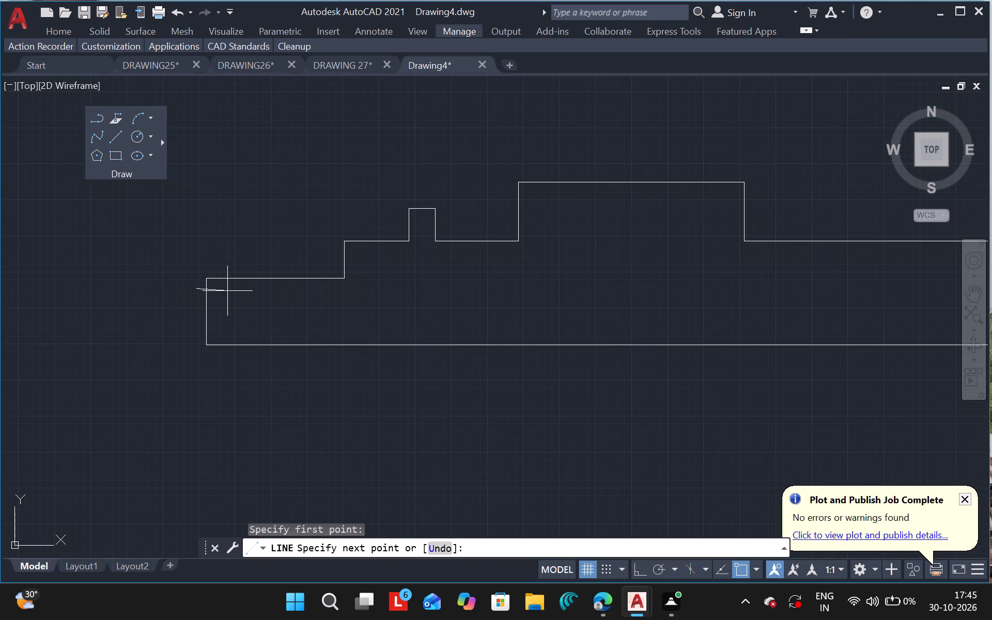
{"action": "left_click_drag", "start_coordinate": [227, 291], "coordinate": [227, 289]}
{"action": "left_click", "coordinate": [227, 289]}
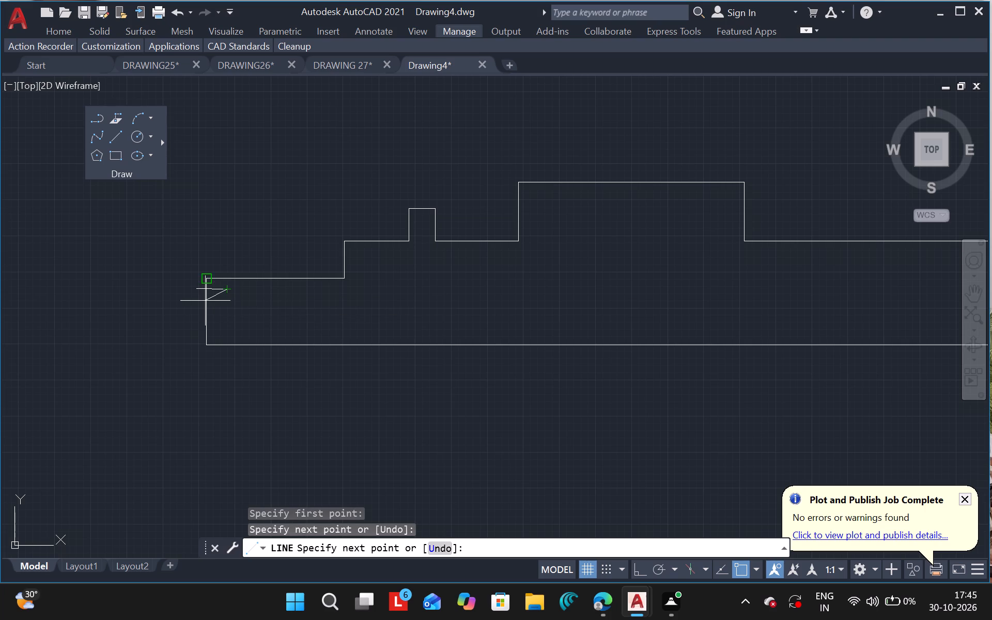
{"action": "key", "text": "Escape"}
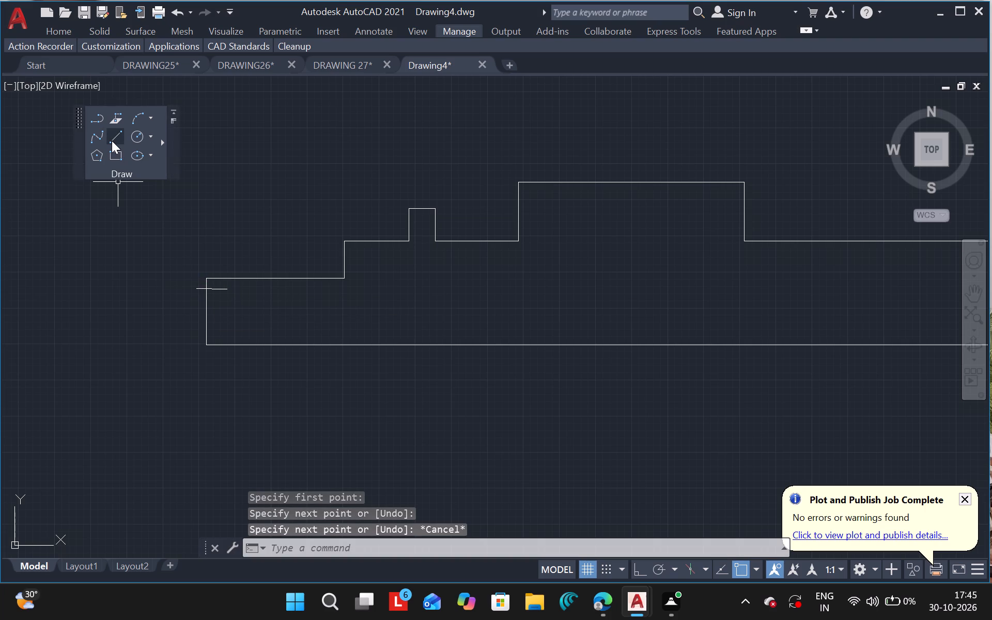
Draw a short vertical line across the top edge near the upper-left corner, intersecting the short horizontal line.
{"action": "left_click", "coordinate": [112, 141]}
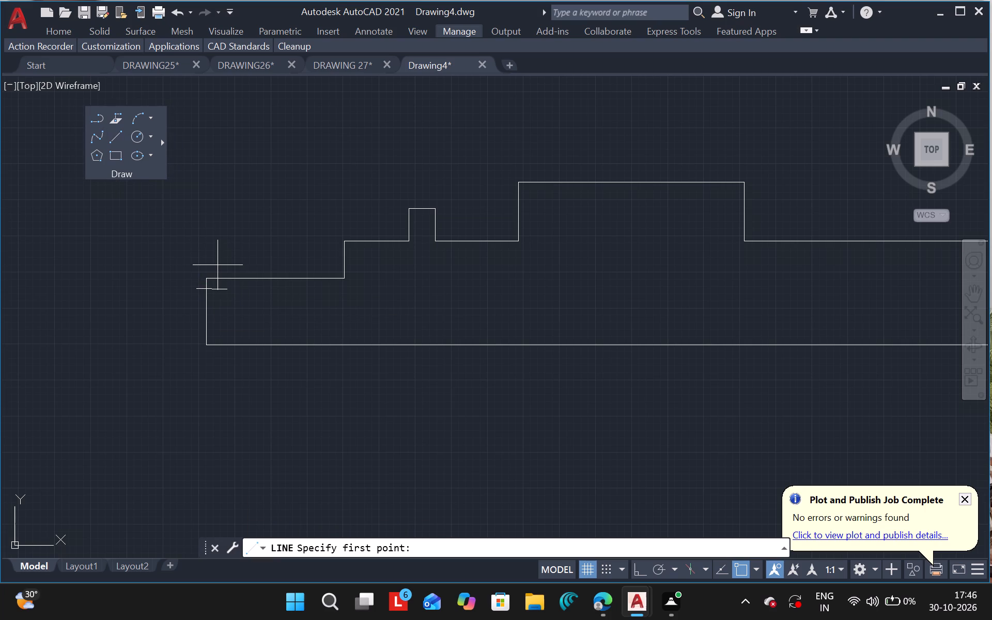
{"action": "left_click_drag", "start_coordinate": [215, 265], "coordinate": [214, 307]}
{"action": "left_click", "coordinate": [214, 307]}
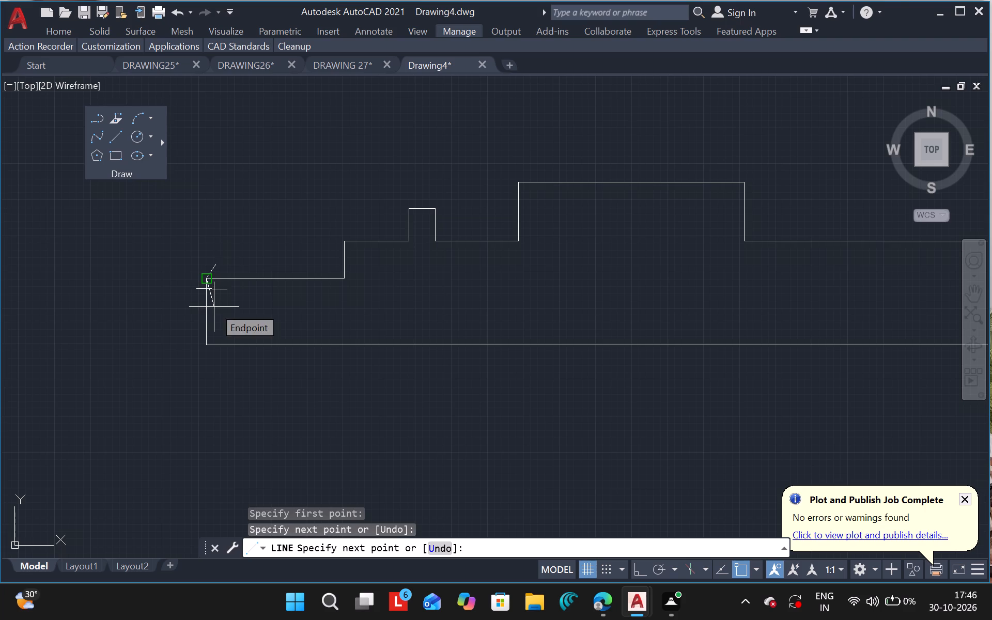
{"action": "key", "text": "ctrl+z"}
{"action": "left_click", "coordinate": [216, 308]}
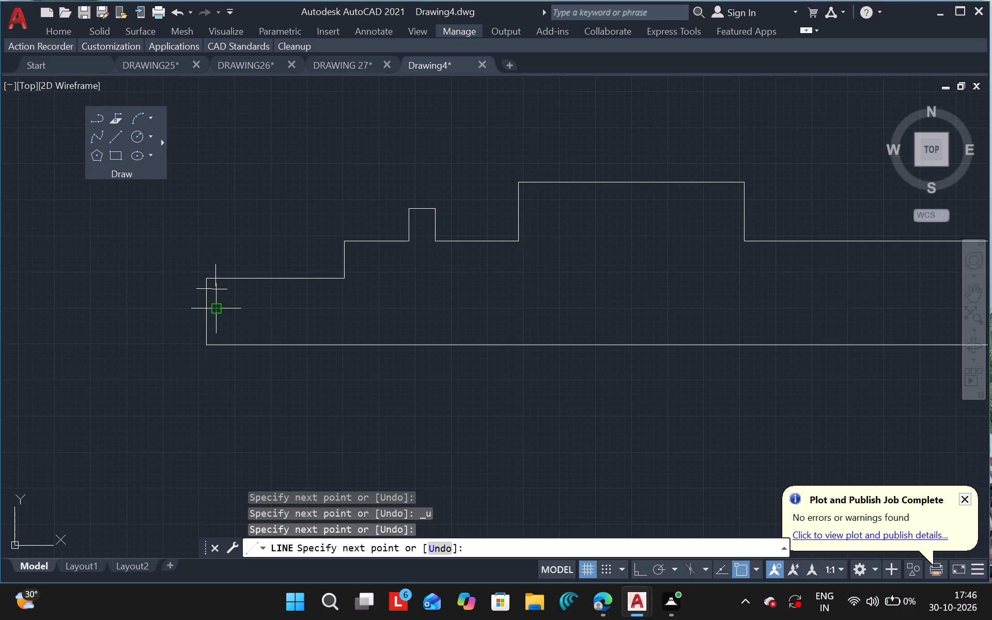
{"action": "key", "text": "Escape"}
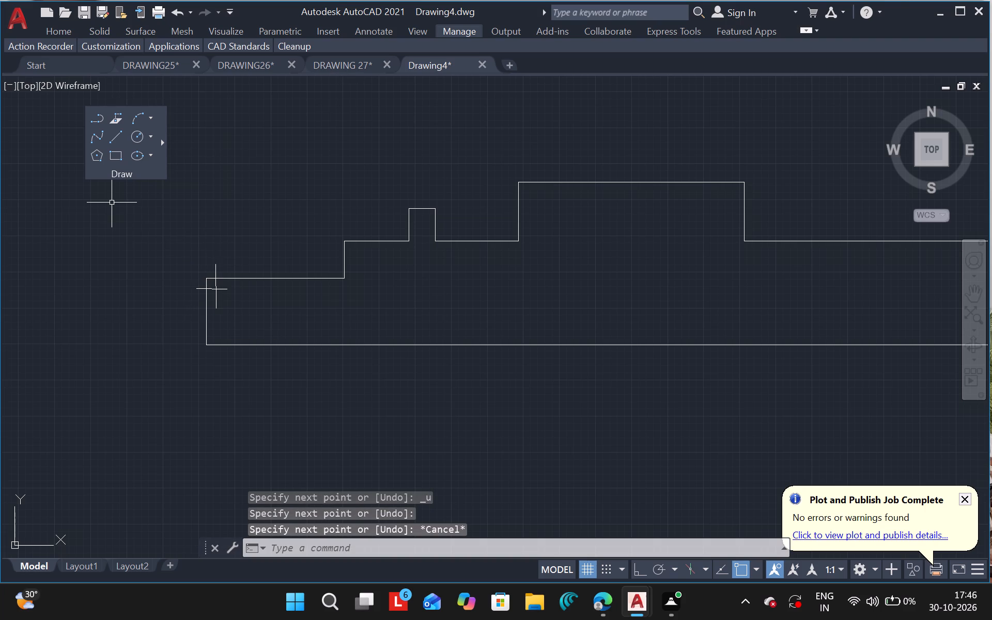
Draw a three-point arc over the outline's upper-left corner, starting on the left edge at the horizontal guide line and passing through the vertical guide's top-edge crossing.
{"action": "left_click", "coordinate": [137, 111]}
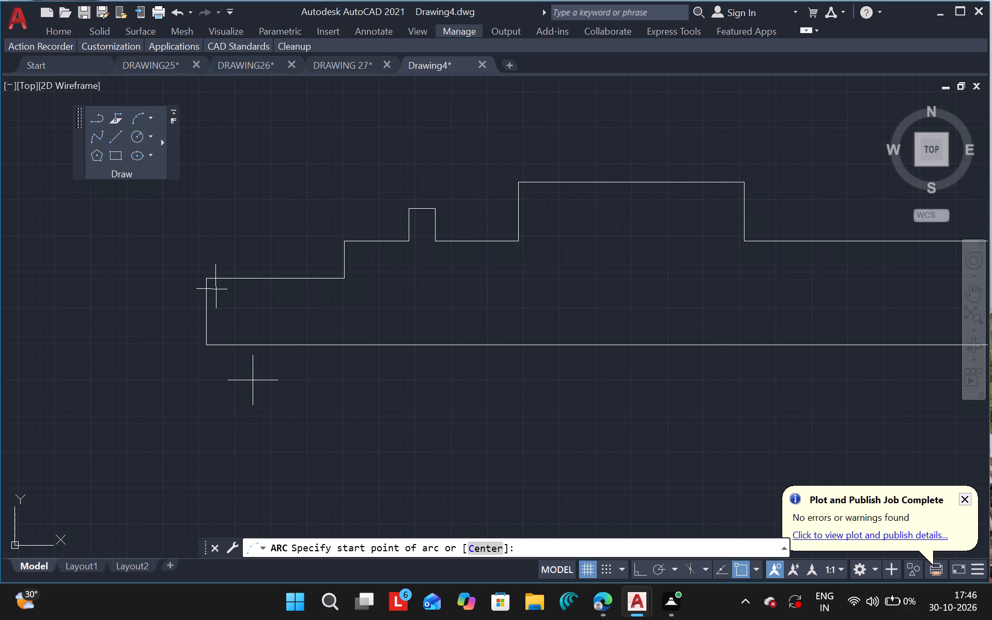
{"action": "left_click_drag", "start_coordinate": [209, 288], "coordinate": [218, 275]}
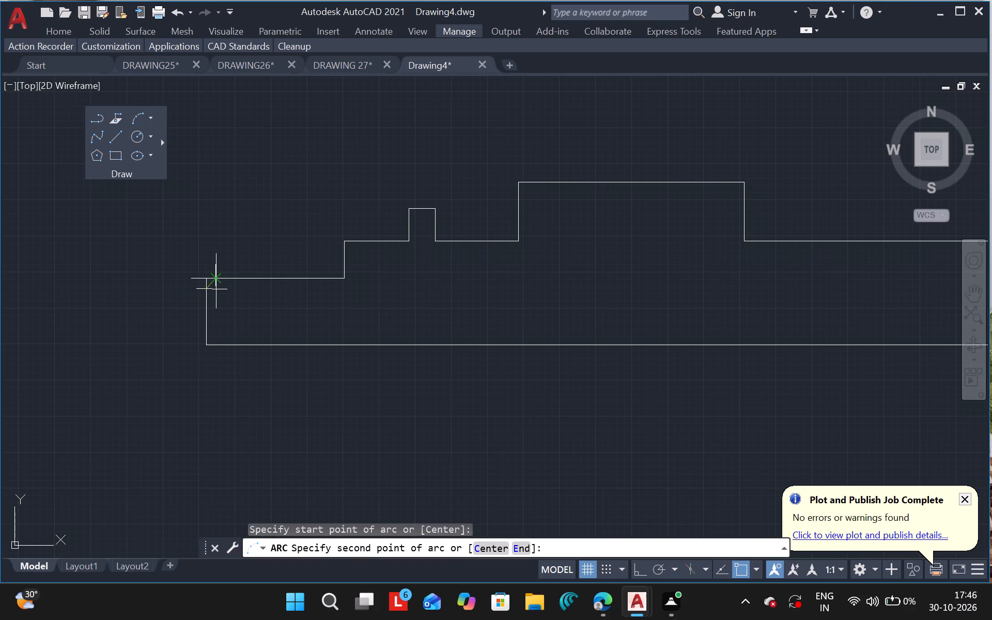
{"action": "left_click", "coordinate": [218, 275]}
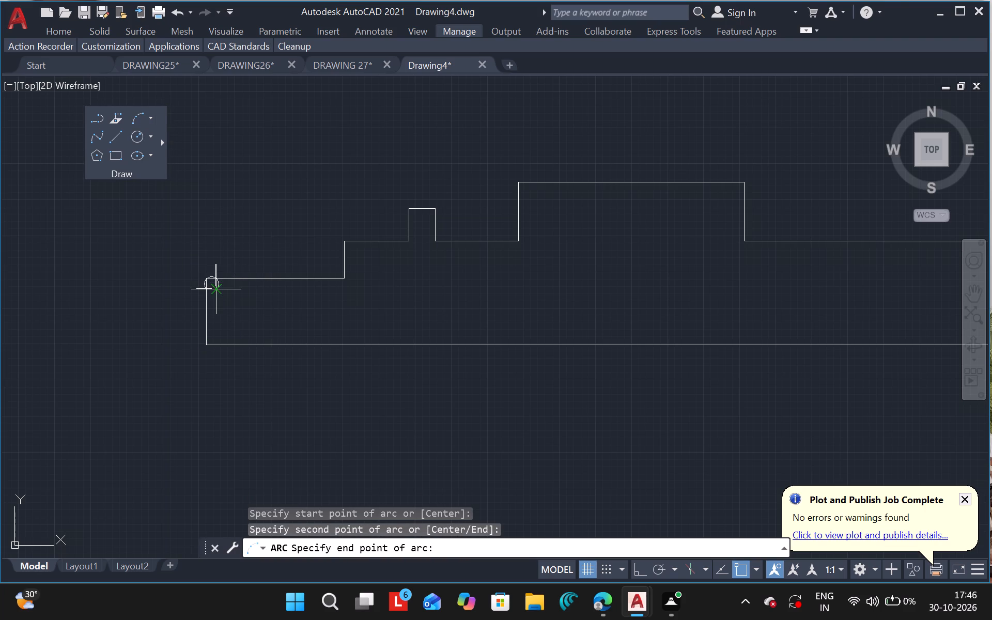
{"action": "left_click", "coordinate": [238, 293]}
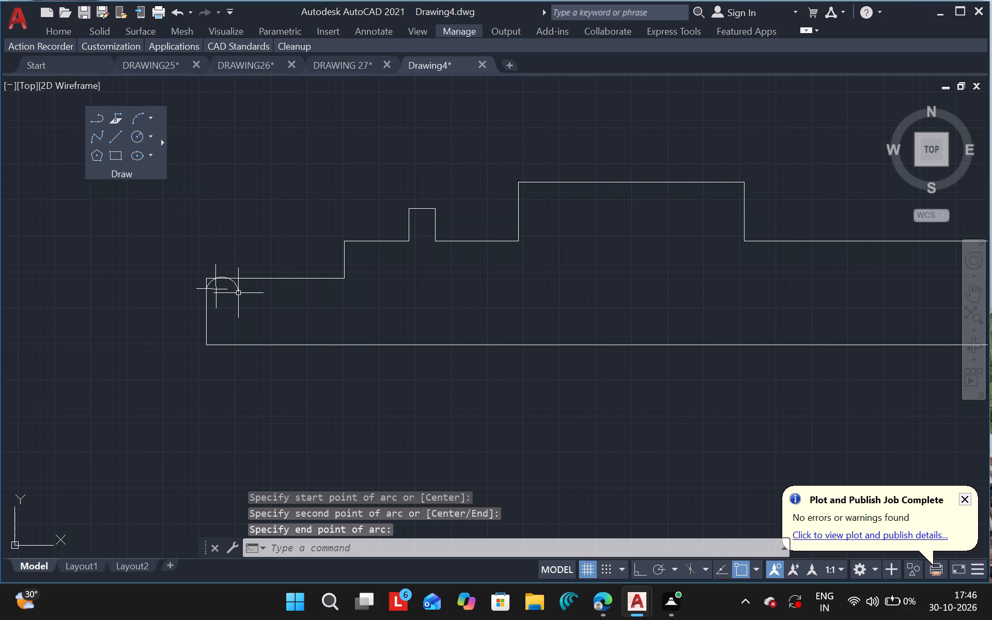
{"action": "key", "text": "Escape"}
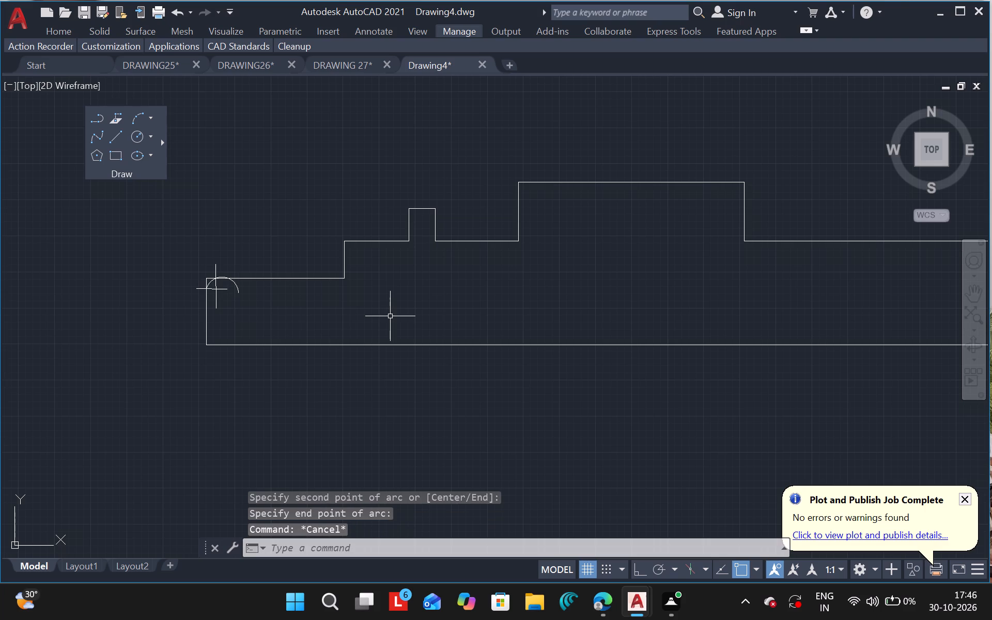
Trim the arc's tail inside the outline, the inner part of the horizontal guide line, and the vertical guide's piece above the top edge.
{"action": "type", "text": "TR"}
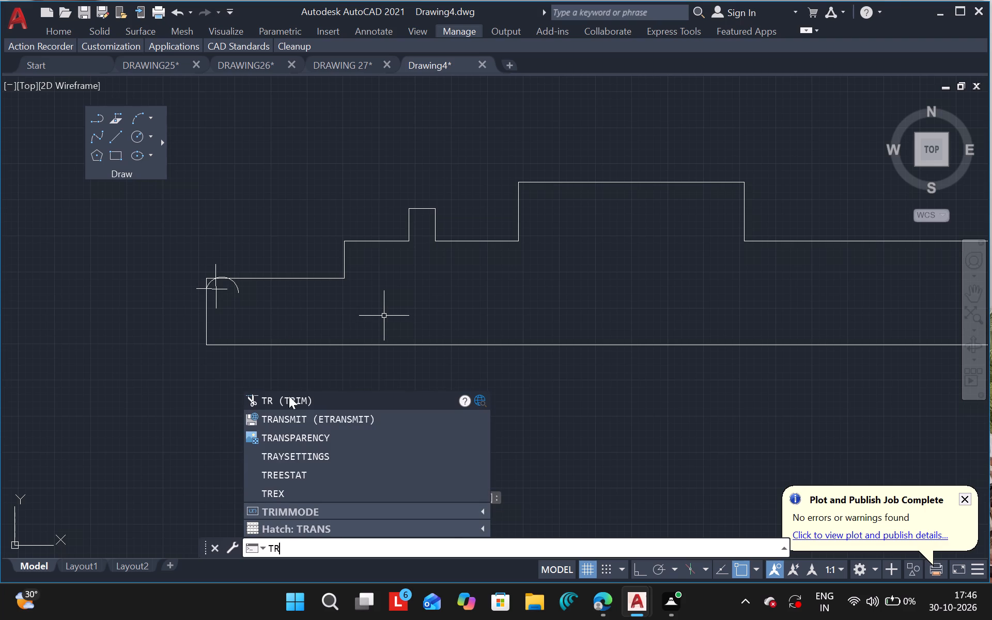
{"action": "left_click", "coordinate": [286, 401]}
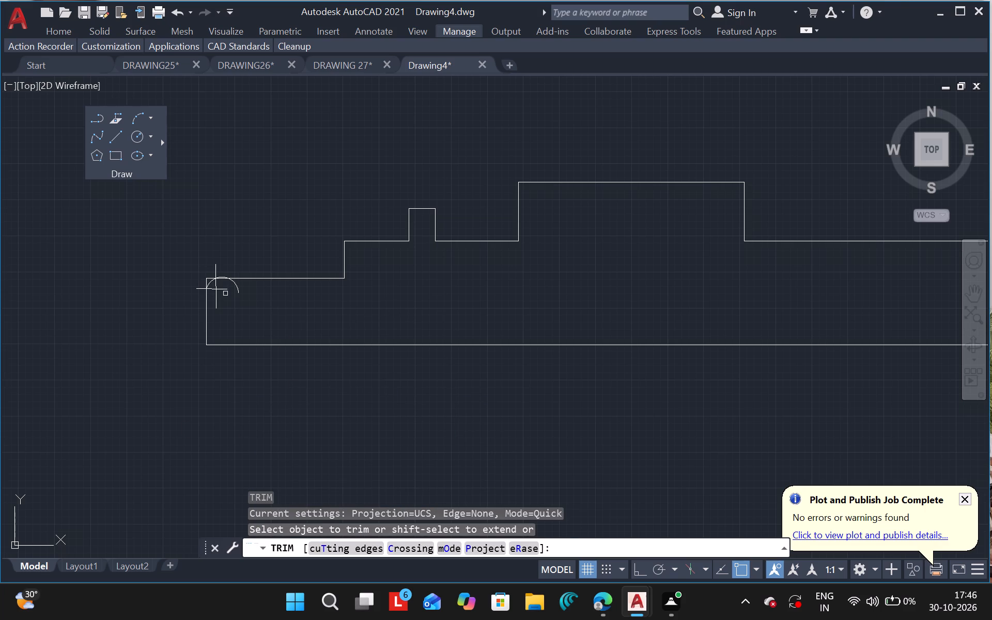
{"action": "left_click_drag", "start_coordinate": [220, 291], "coordinate": [213, 290]}
{"action": "left_click_drag", "start_coordinate": [213, 290], "coordinate": [241, 283]}
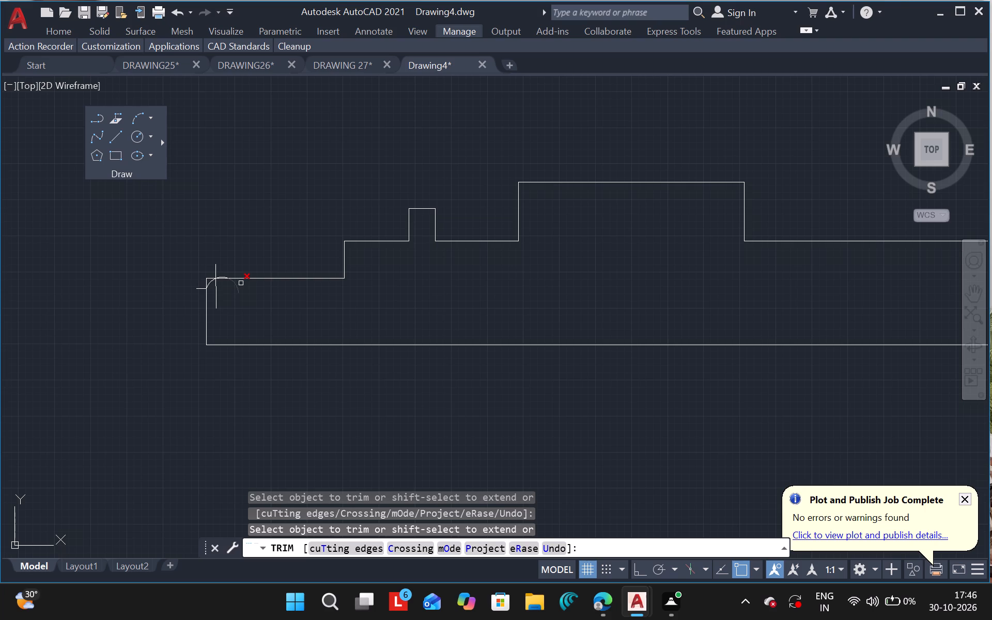
{"action": "left_click_drag", "start_coordinate": [241, 283], "coordinate": [237, 284]}
{"action": "left_click", "coordinate": [237, 284]}
{"action": "left_click_drag", "start_coordinate": [223, 275], "coordinate": [207, 276]}
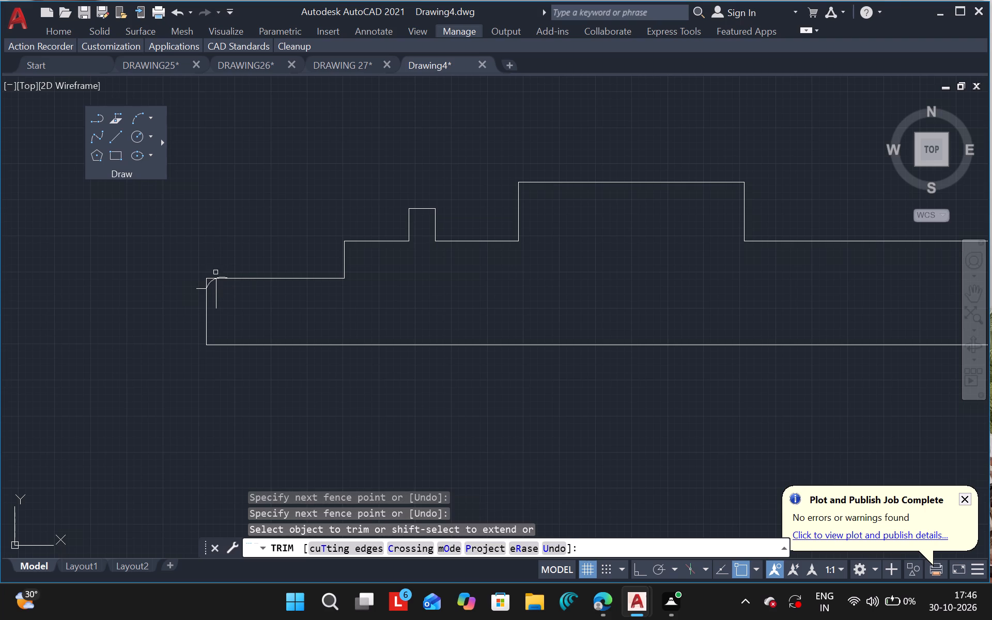
Trim away the square upper-left corner outside the arc and the arc's leftover piece beyond the vertical guide line.
{"action": "scroll", "coordinate": [211, 276], "scroll_direction": "up", "scroll_amount": 1, "text": "ctrl"}
{"action": "left_click", "coordinate": [203, 283]}
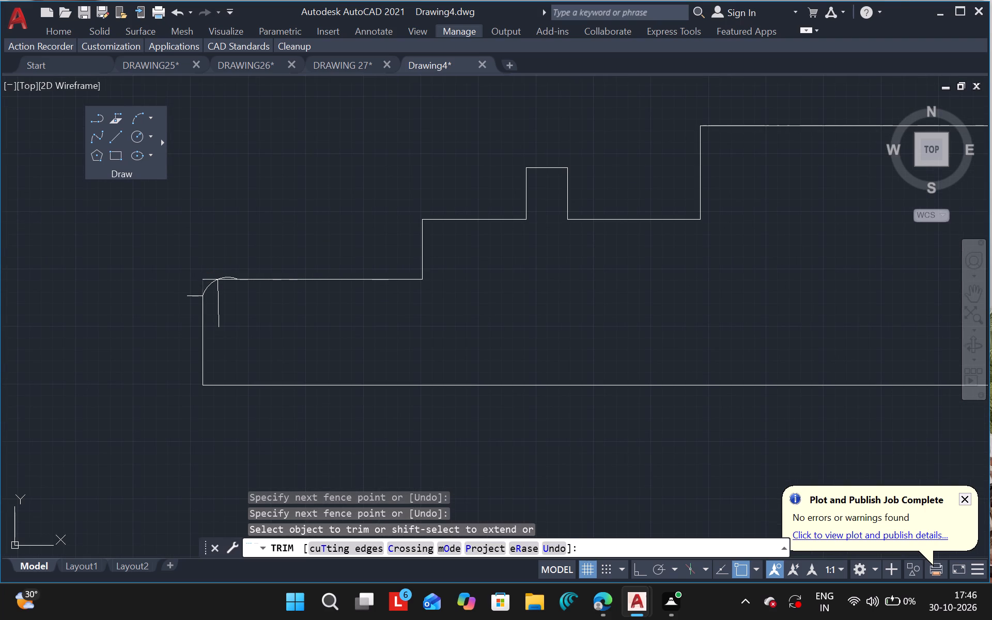
{"action": "left_click_drag", "start_coordinate": [206, 281], "coordinate": [228, 279]}
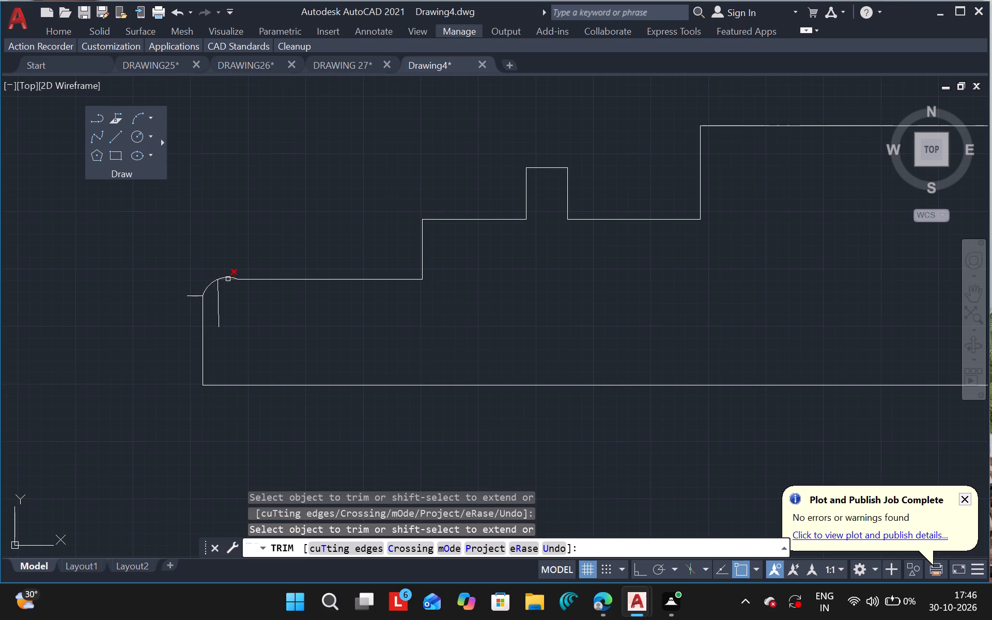
{"action": "left_click_drag", "start_coordinate": [228, 279], "coordinate": [225, 278]}
{"action": "left_click", "coordinate": [225, 278]}
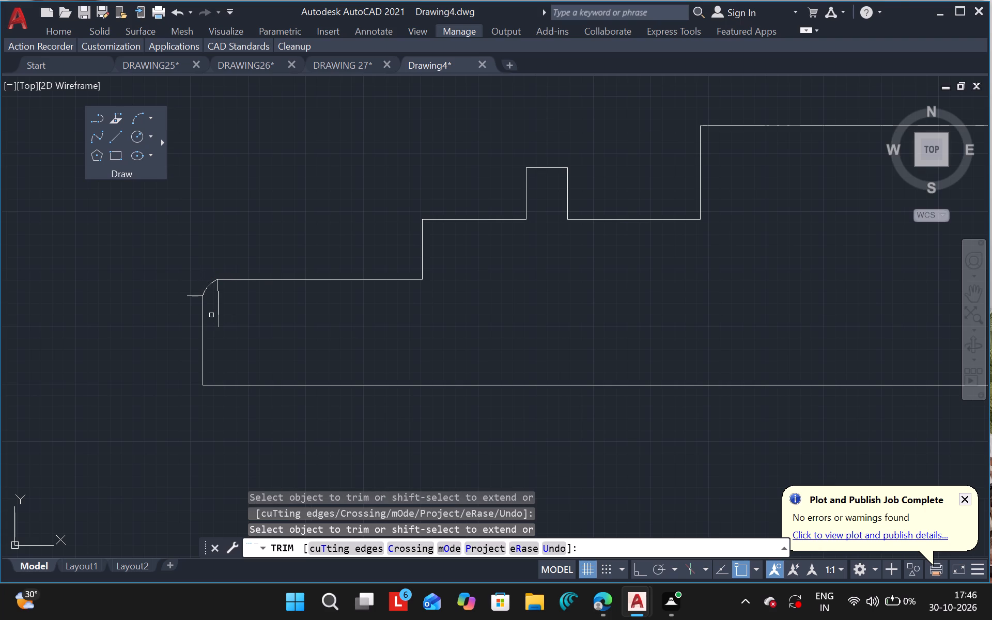
Remove the leftover horizontal and vertical guide lines around the rounded upper-left corner with Trim.
{"action": "left_click", "coordinate": [221, 311]}
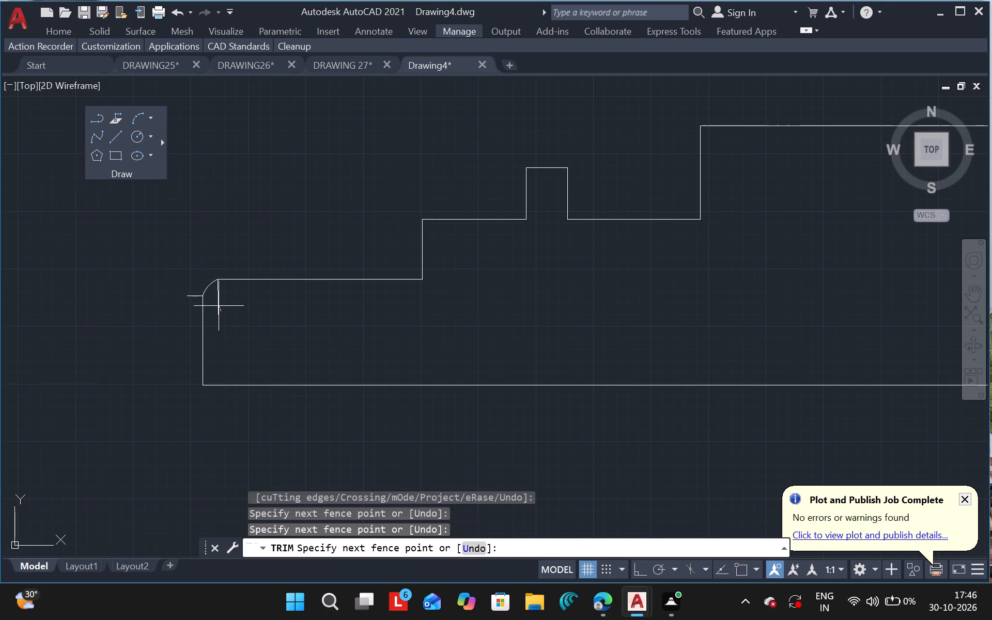
{"action": "left_click", "coordinate": [218, 305]}
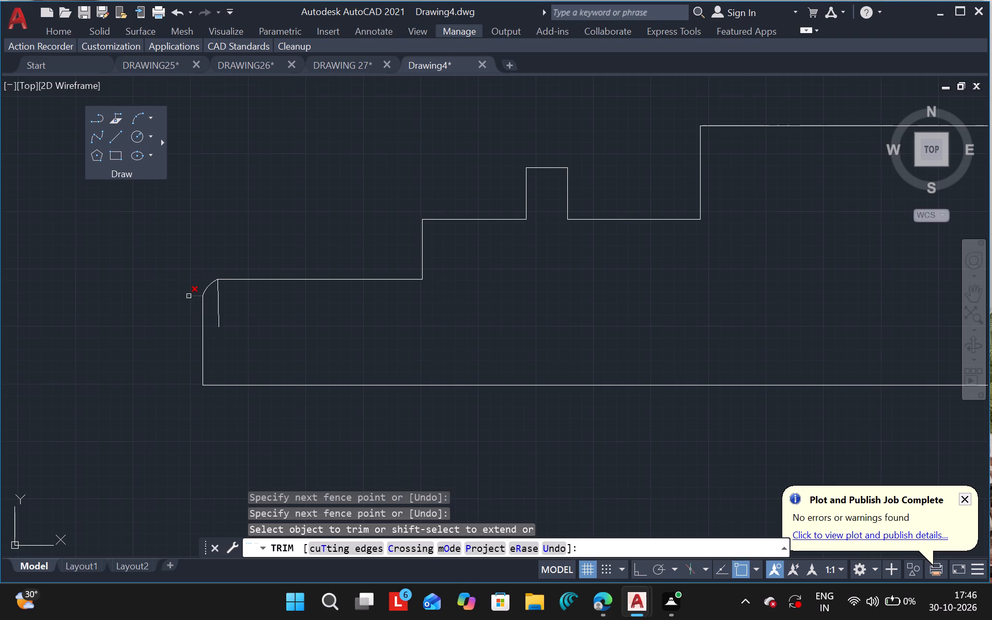
{"action": "left_click", "coordinate": [189, 295]}
{"action": "left_click", "coordinate": [217, 300]}
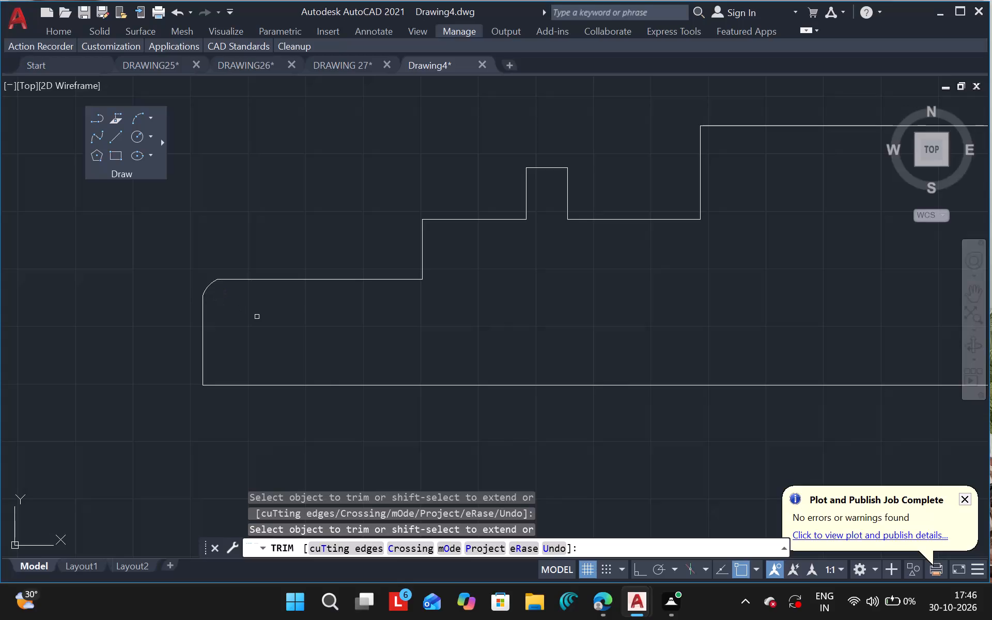
{"action": "key", "text": "Escape"}
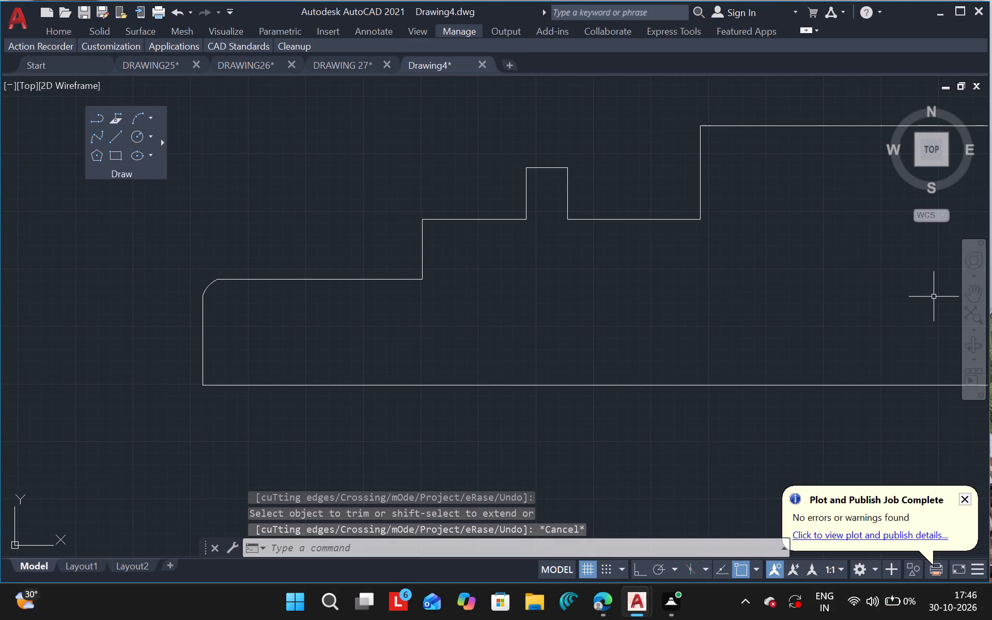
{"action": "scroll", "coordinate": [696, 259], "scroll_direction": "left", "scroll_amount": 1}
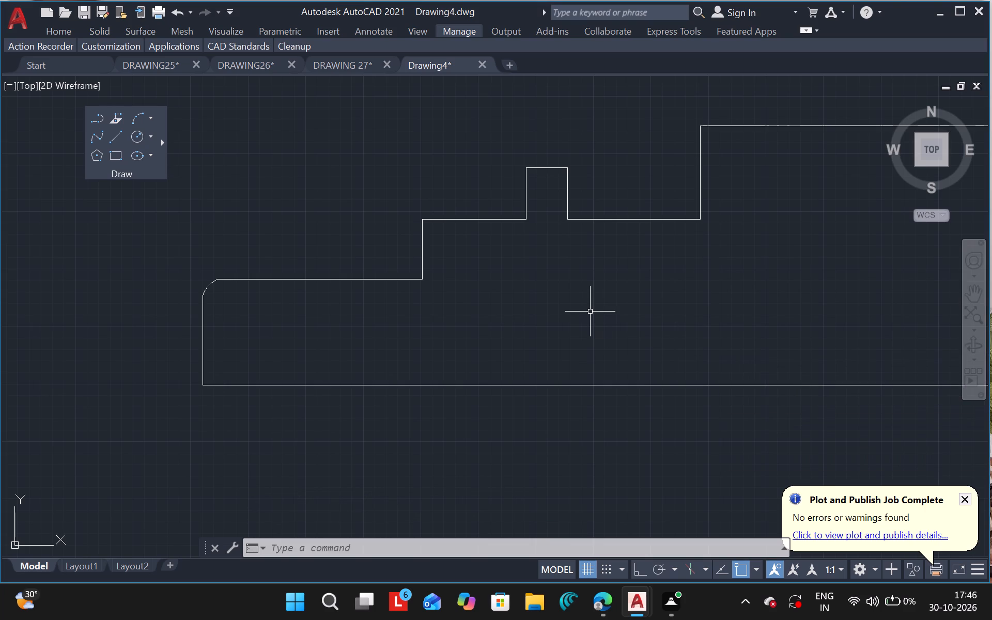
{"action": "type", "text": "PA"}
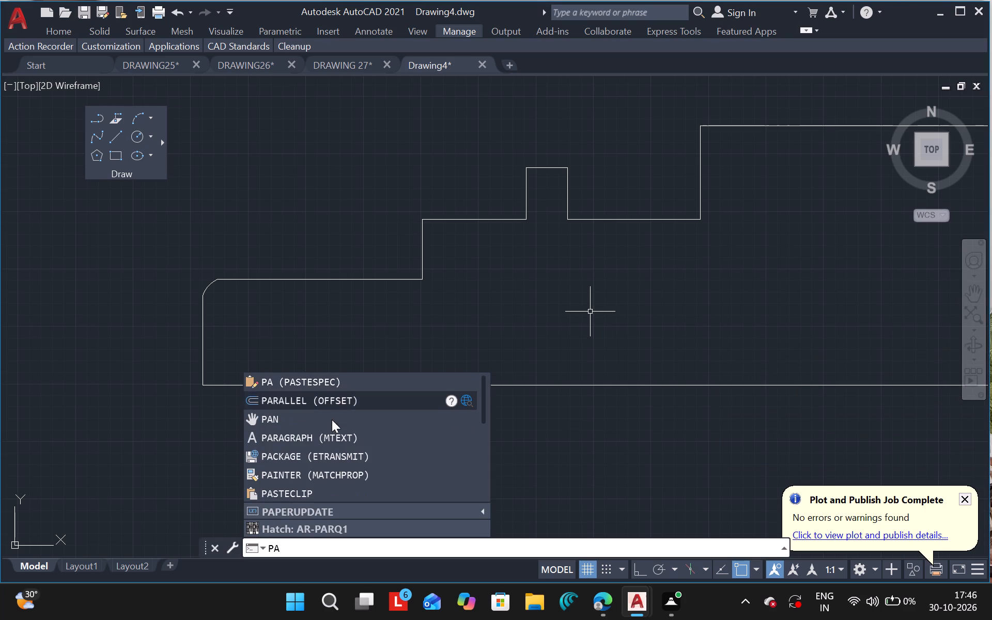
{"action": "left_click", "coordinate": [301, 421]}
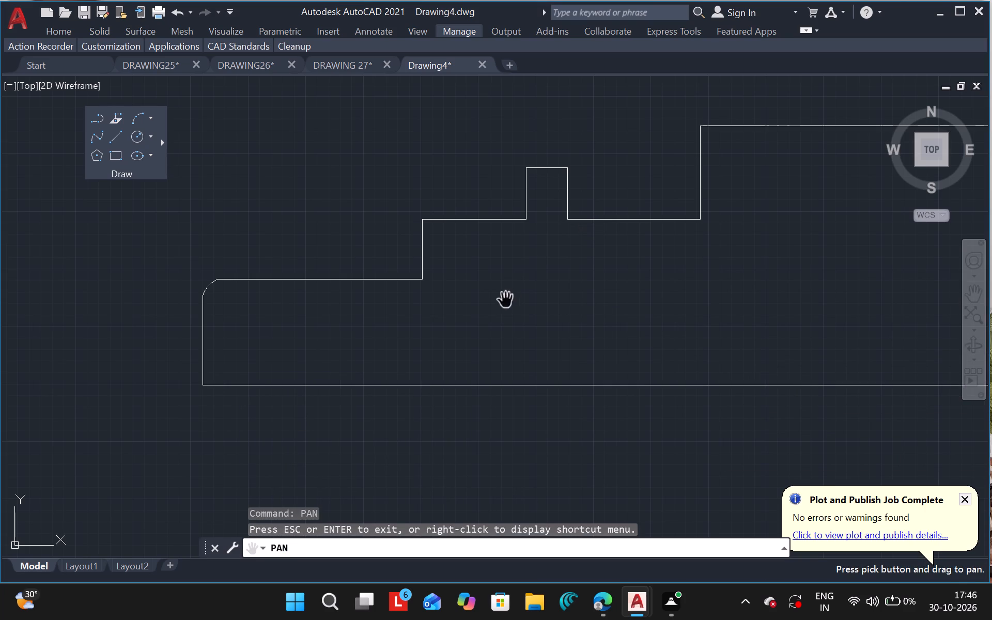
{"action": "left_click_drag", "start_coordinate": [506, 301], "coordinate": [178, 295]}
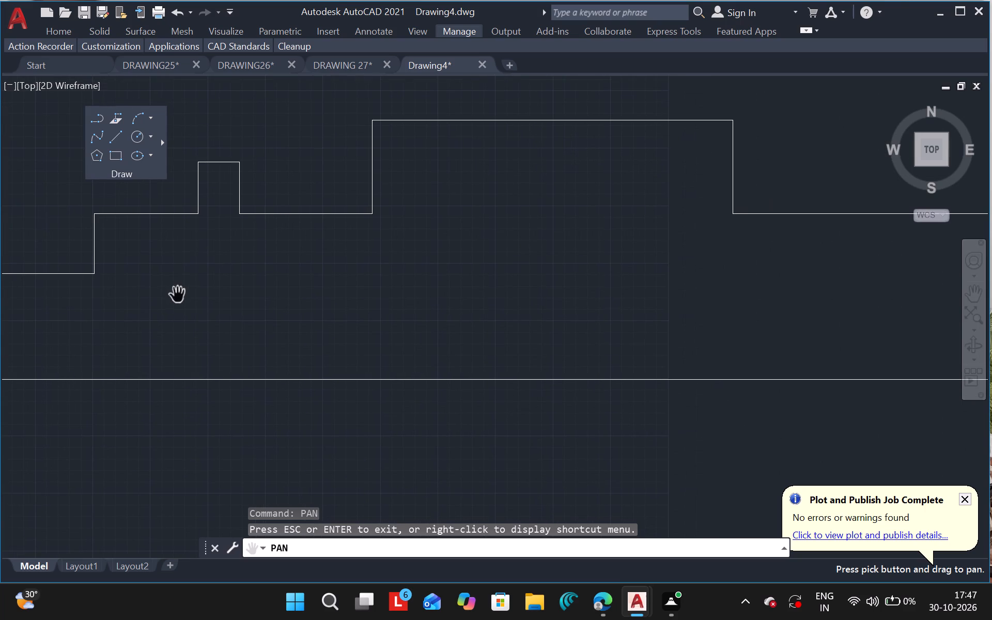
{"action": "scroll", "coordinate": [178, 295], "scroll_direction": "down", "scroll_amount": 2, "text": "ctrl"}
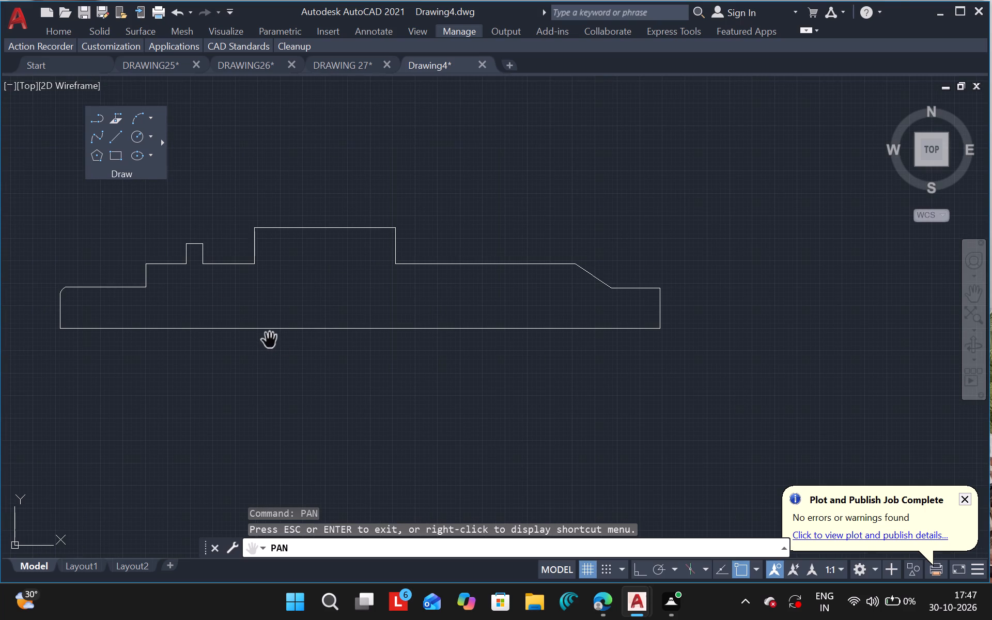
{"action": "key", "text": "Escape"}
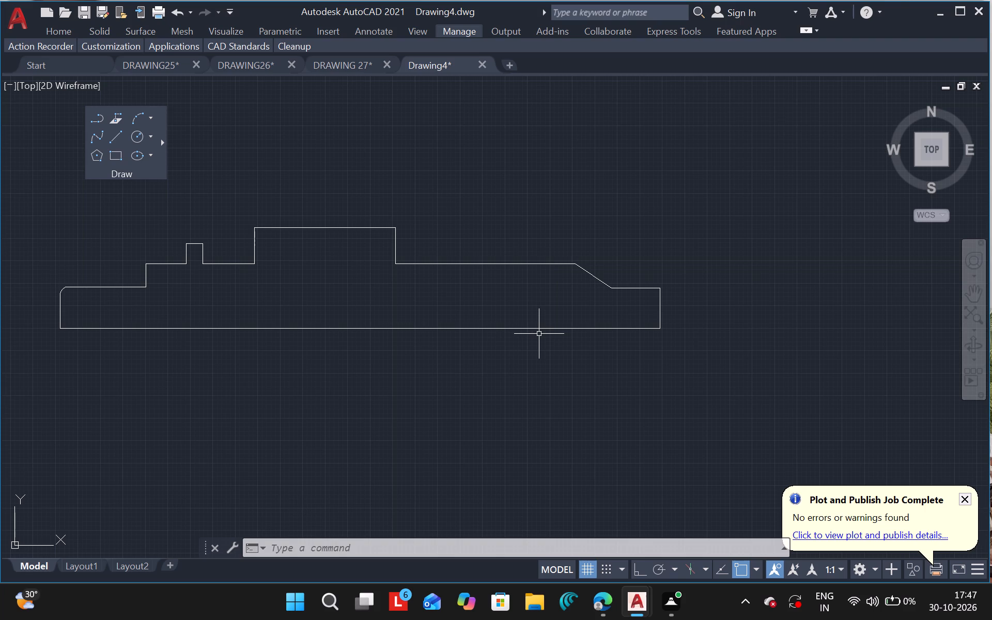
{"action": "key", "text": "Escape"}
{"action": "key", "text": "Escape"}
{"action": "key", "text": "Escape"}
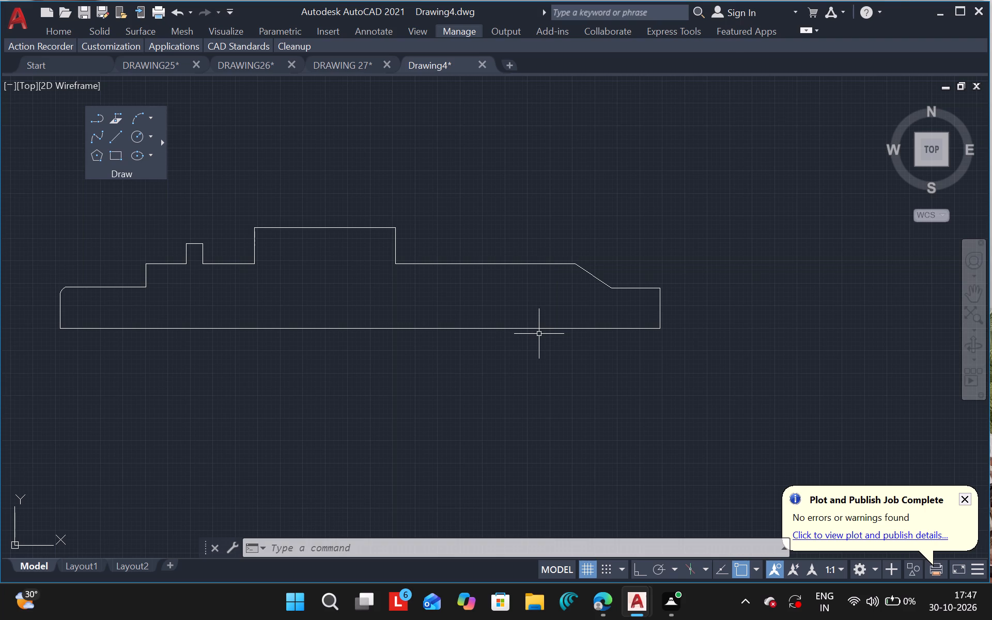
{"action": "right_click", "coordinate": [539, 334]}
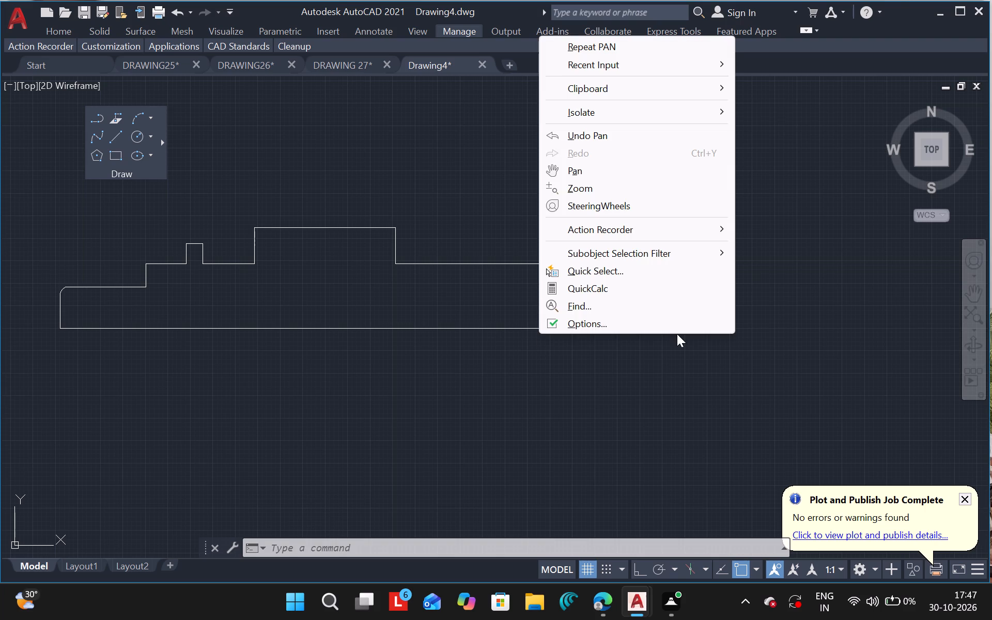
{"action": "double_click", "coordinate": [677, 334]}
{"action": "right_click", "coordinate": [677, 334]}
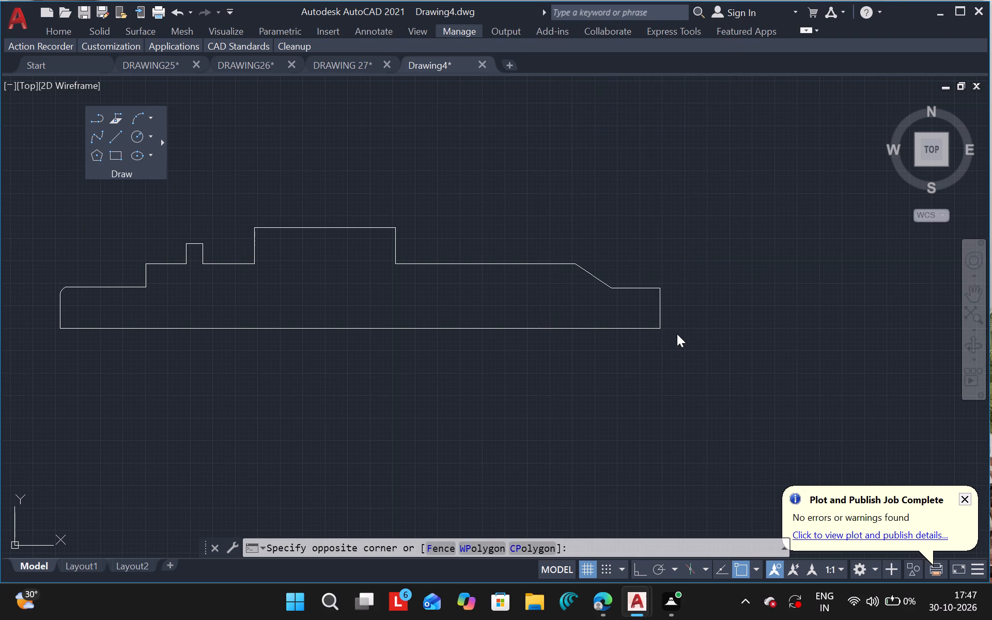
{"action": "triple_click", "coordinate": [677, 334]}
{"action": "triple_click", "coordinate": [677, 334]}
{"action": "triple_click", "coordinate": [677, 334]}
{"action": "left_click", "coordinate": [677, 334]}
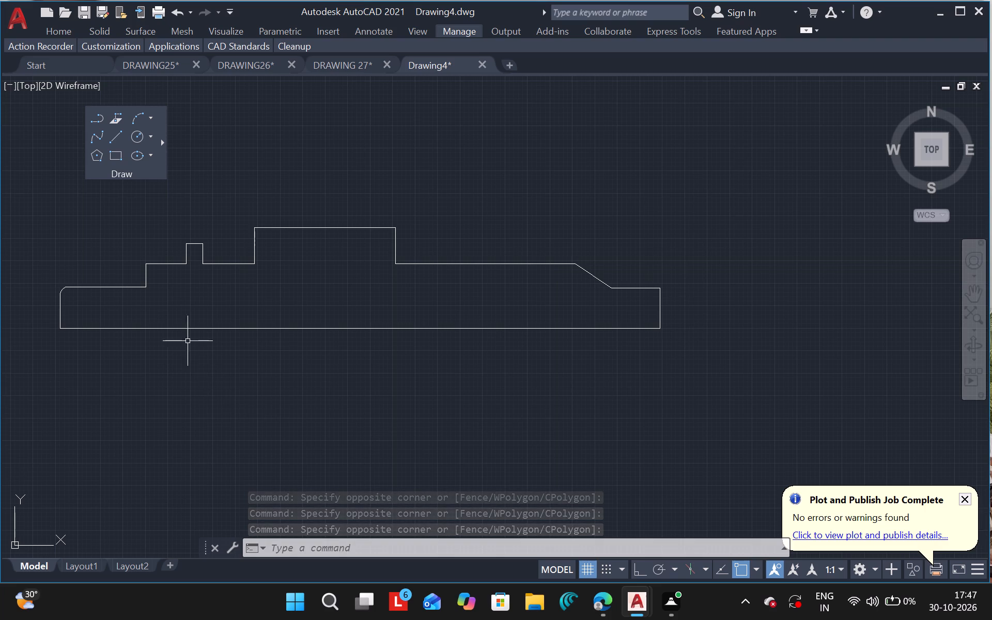
Draw a short vertical line across the lowest ledge on the outline's left, a little before the first riser.
{"action": "scroll", "coordinate": [130, 287], "scroll_direction": "up", "scroll_amount": 1, "text": "ctrl"}
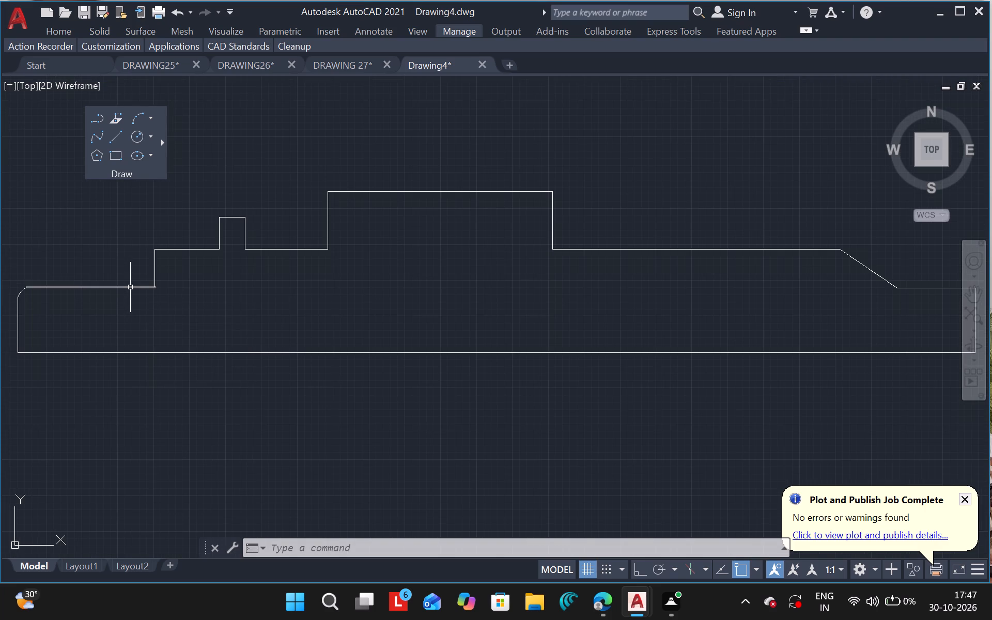
{"action": "scroll", "coordinate": [130, 287], "scroll_direction": "up", "scroll_amount": 2, "text": "ctrl"}
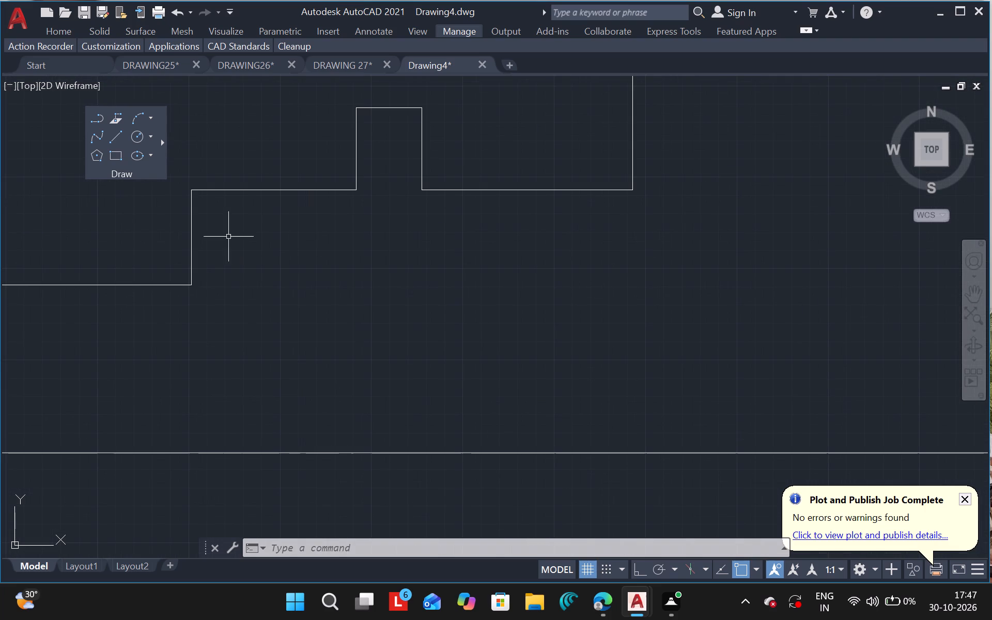
{"action": "left_click", "coordinate": [116, 135]}
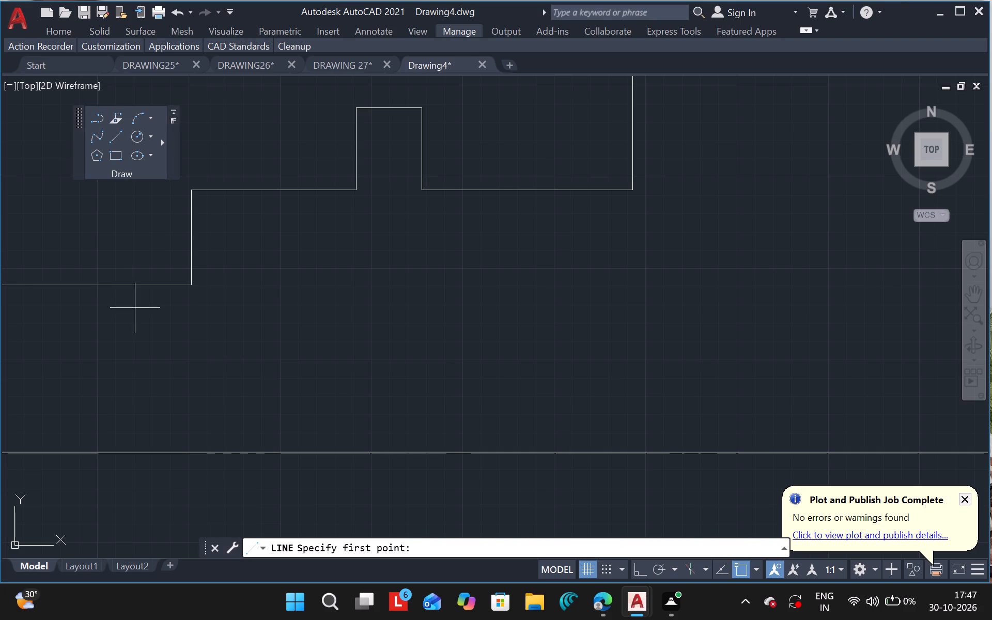
{"action": "left_click_drag", "start_coordinate": [113, 252], "coordinate": [110, 327]}
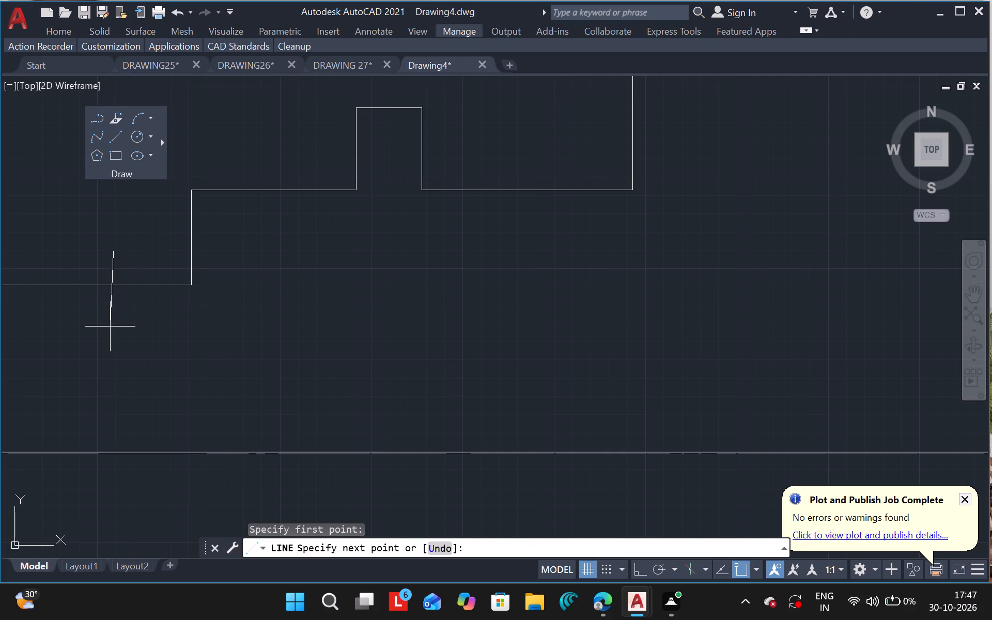
{"action": "left_click_drag", "start_coordinate": [110, 327], "coordinate": [113, 327]}
{"action": "left_click", "coordinate": [113, 327]}
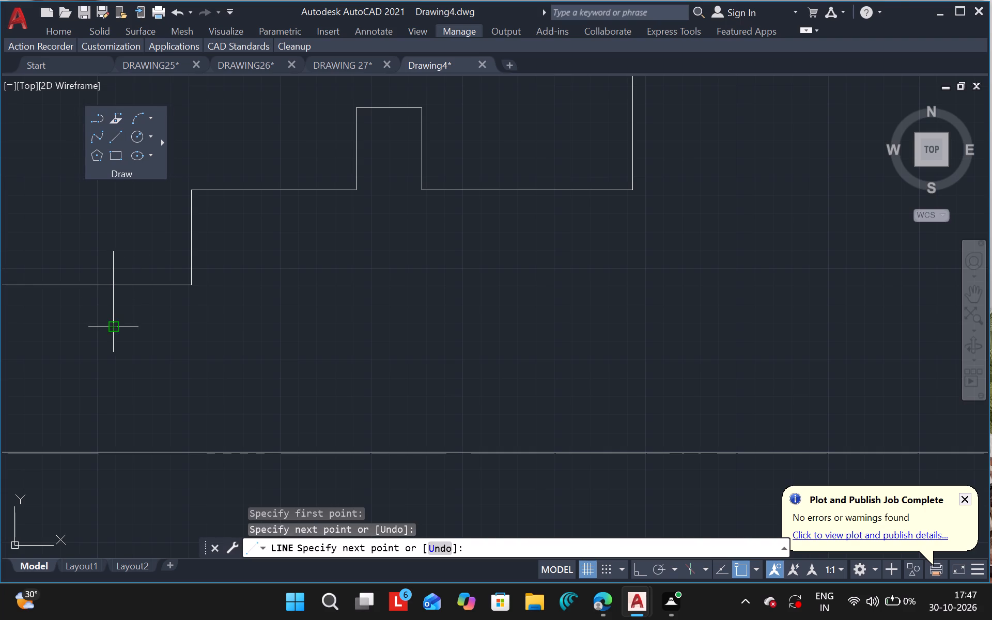
{"action": "key", "text": "Escape"}
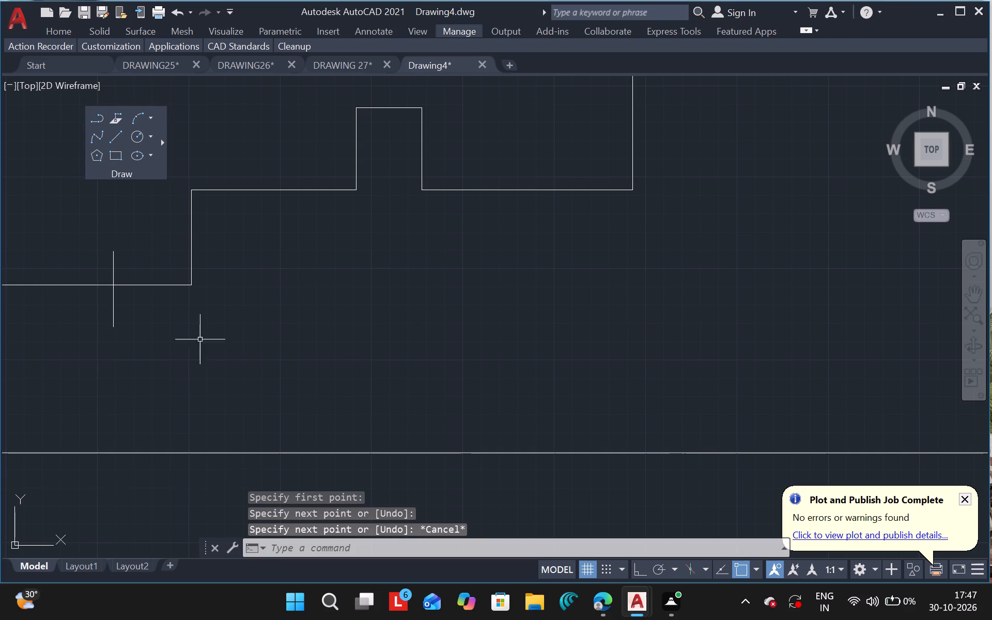
Draw a short horizontal guide line across the first riser, a little below its top.
{"action": "left_click", "coordinate": [112, 136]}
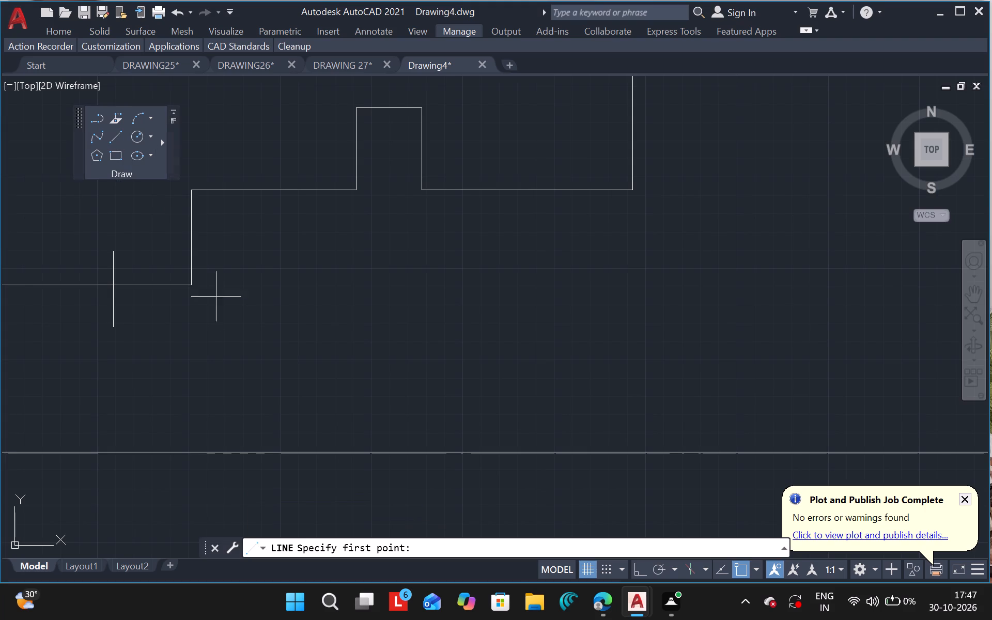
{"action": "left_click_drag", "start_coordinate": [170, 230], "coordinate": [254, 232]}
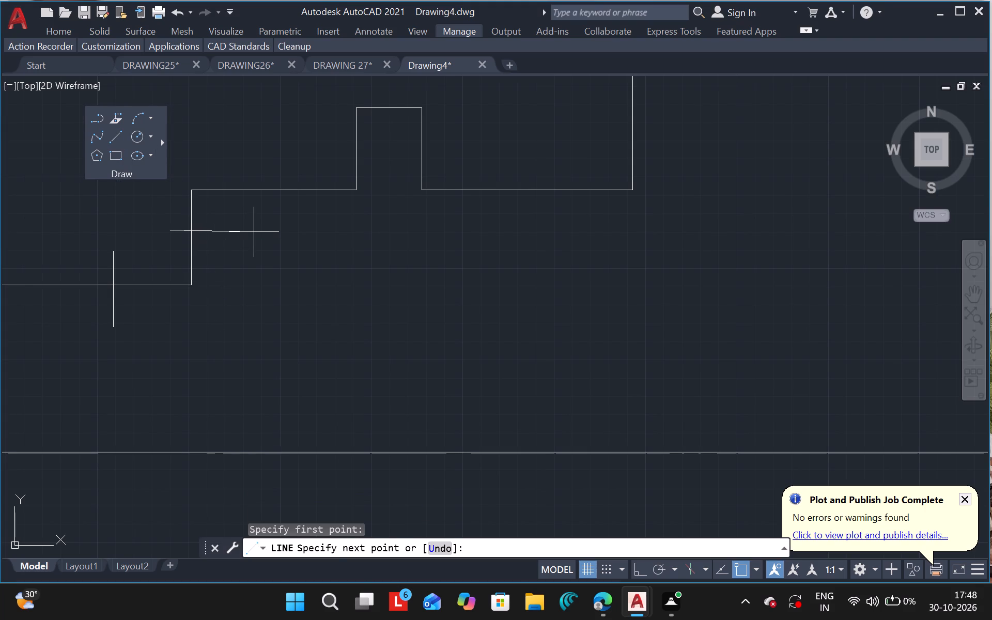
{"action": "left_click_drag", "start_coordinate": [254, 232], "coordinate": [251, 231]}
{"action": "left_click", "coordinate": [251, 231]}
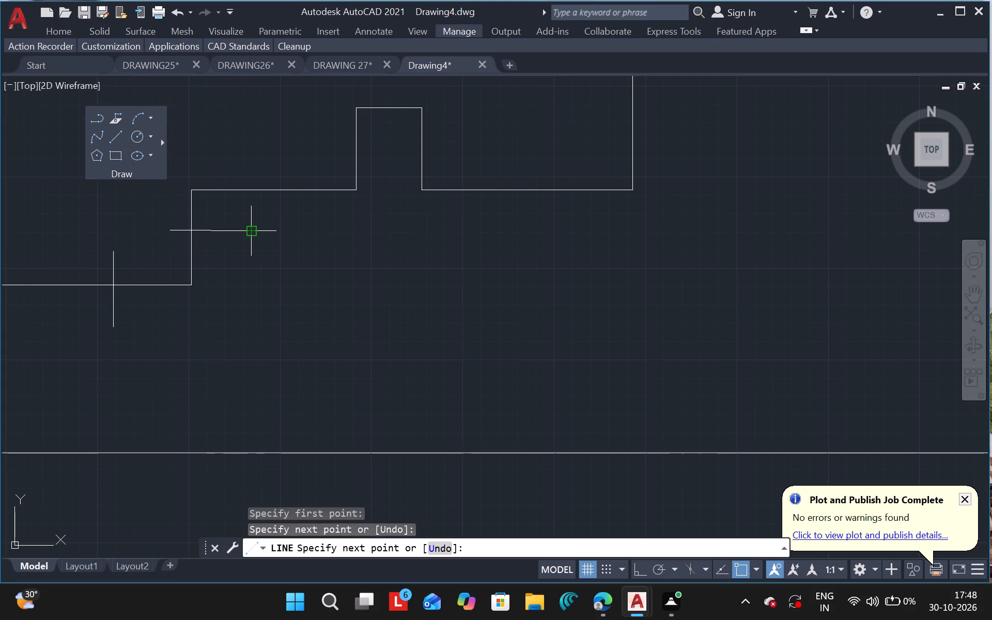
{"action": "key", "text": "Escape"}
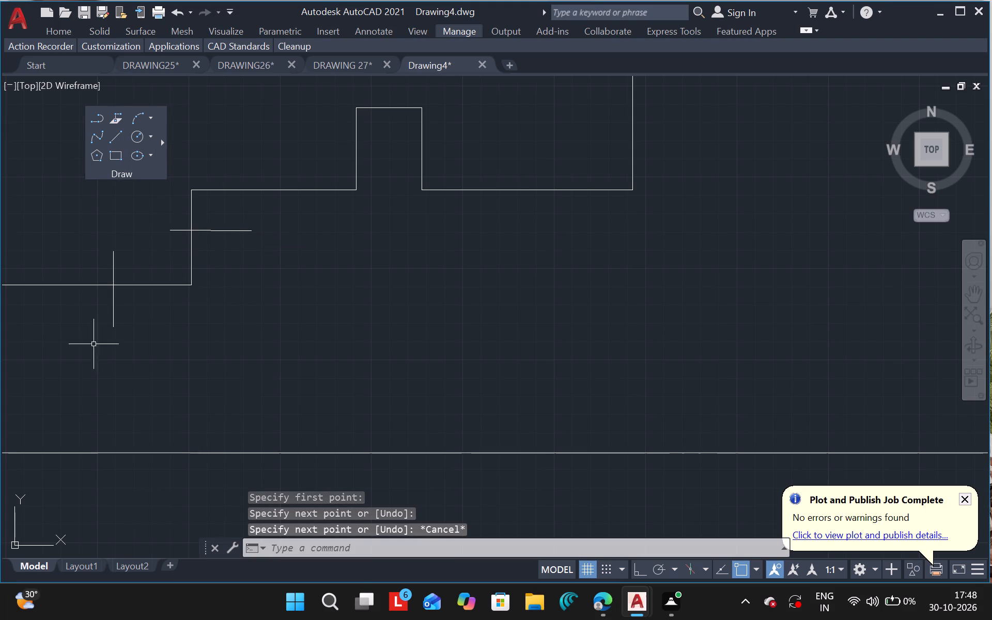
Move the short vertical guide line on the lowest ledge closer to the first riser.
{"action": "left_click_drag", "start_coordinate": [112, 307], "coordinate": [258, 376]}
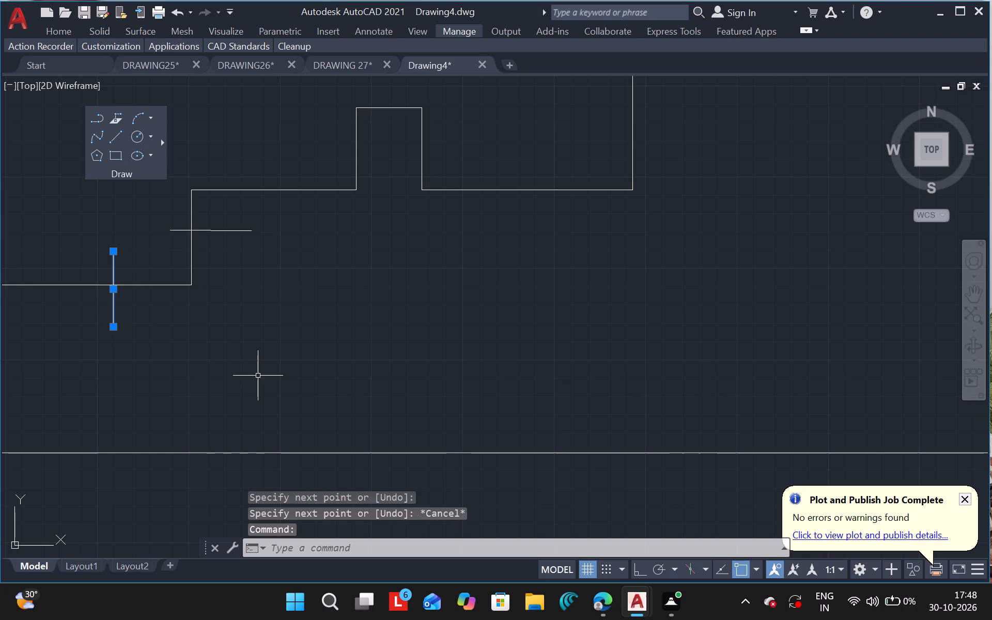
{"action": "type", "text": "MO"}
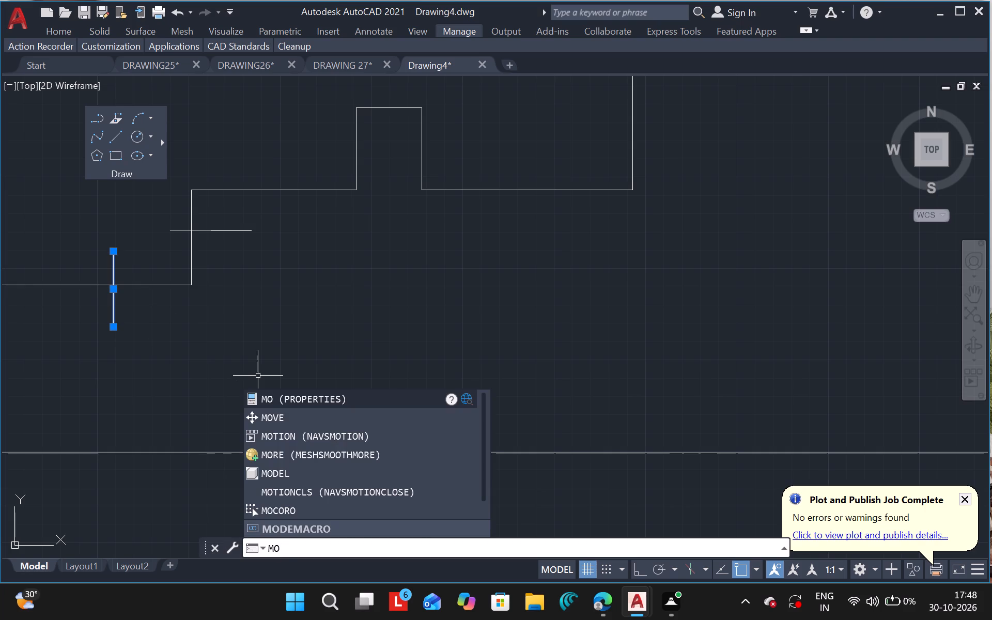
{"action": "left_click", "coordinate": [281, 412]}
{"action": "left_click_drag", "start_coordinate": [365, 348], "coordinate": [385, 347]}
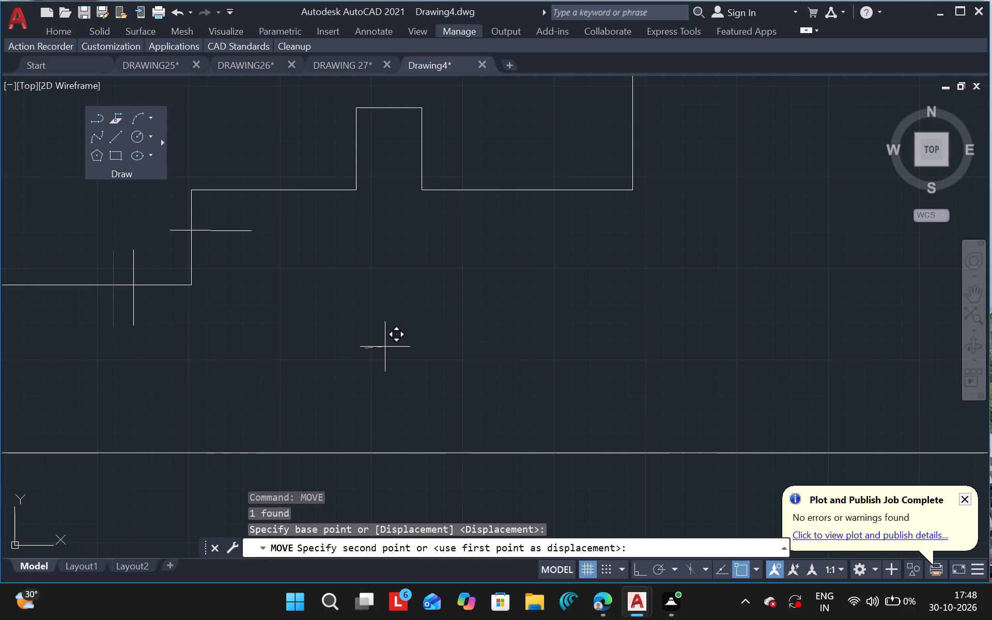
{"action": "left_click_drag", "start_coordinate": [385, 347], "coordinate": [389, 348]}
{"action": "left_click", "coordinate": [389, 348]}
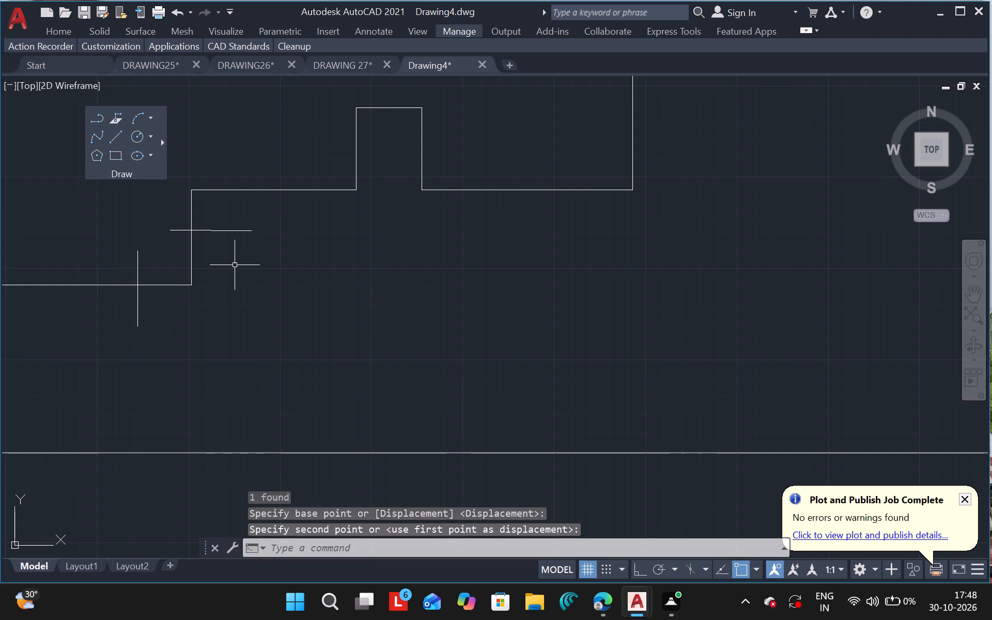
Join the vertical and horizontal guide lines at a sharp corner with Fillet.
{"action": "type", "text": "FI"}
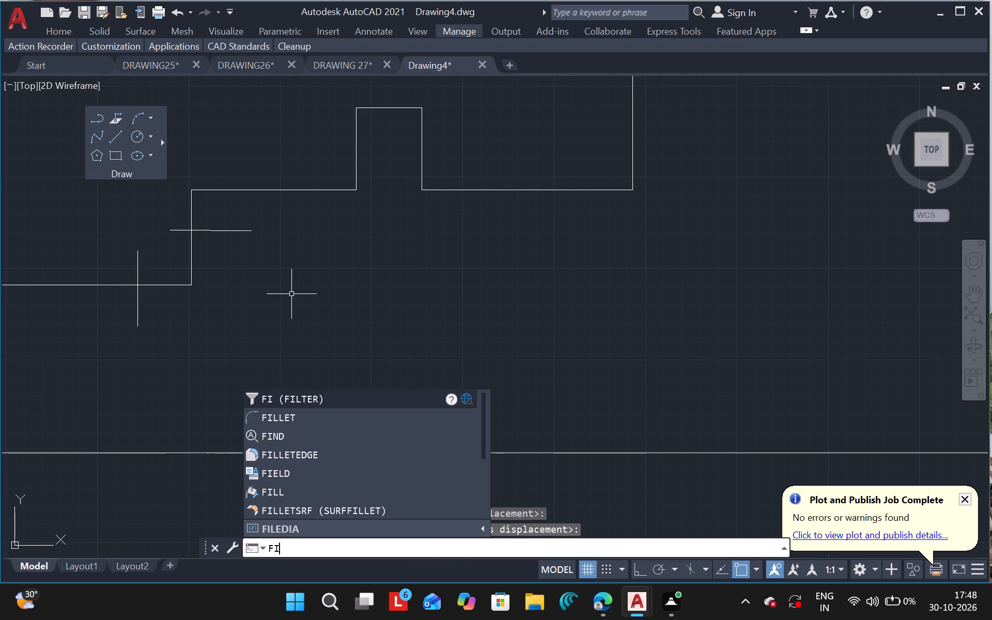
{"action": "left_click", "coordinate": [274, 416]}
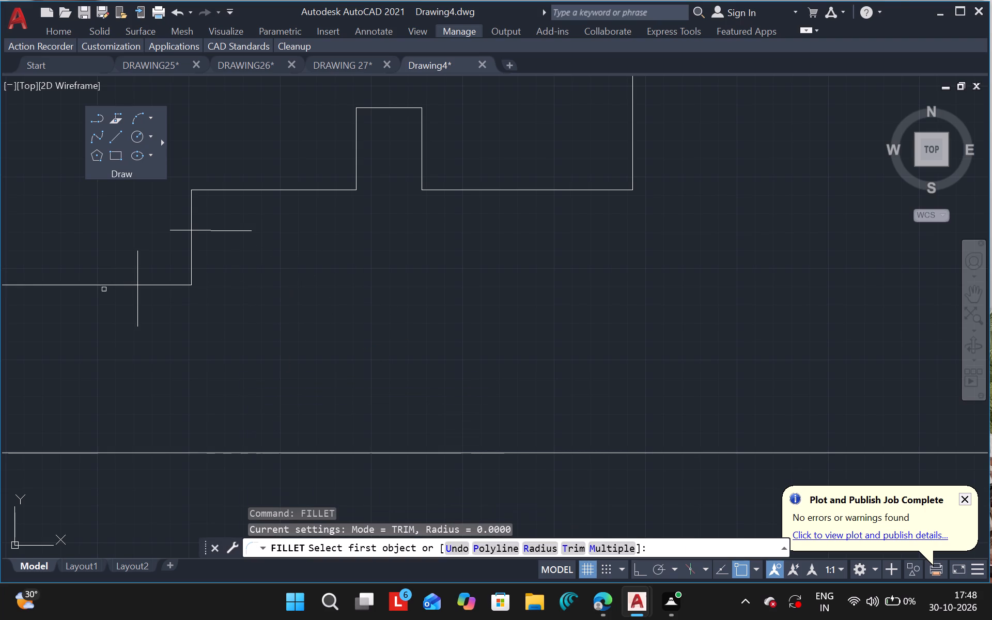
{"action": "left_click", "coordinate": [138, 285]}
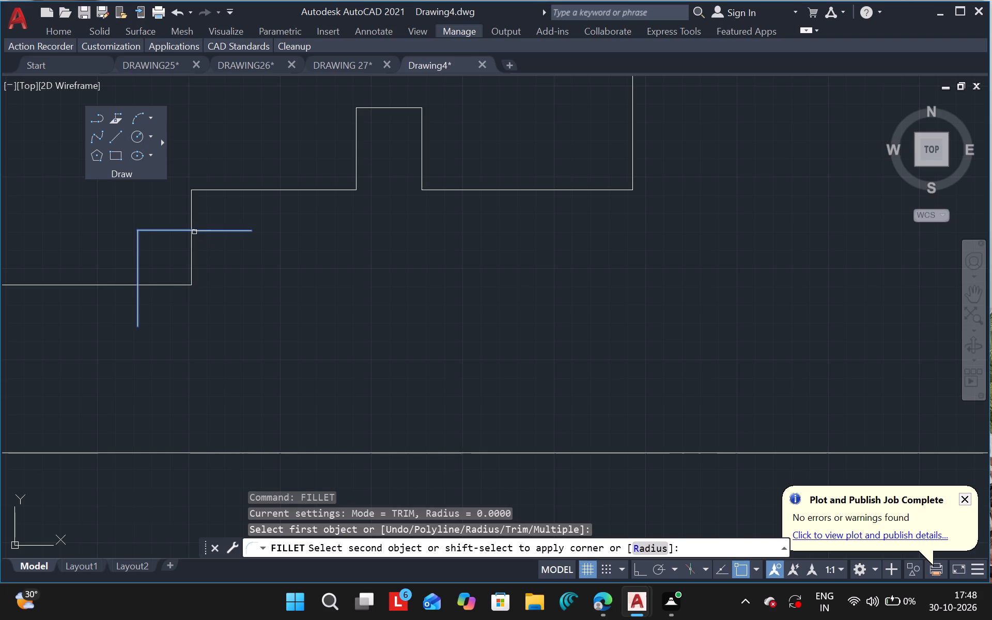
{"action": "left_click", "coordinate": [192, 231]}
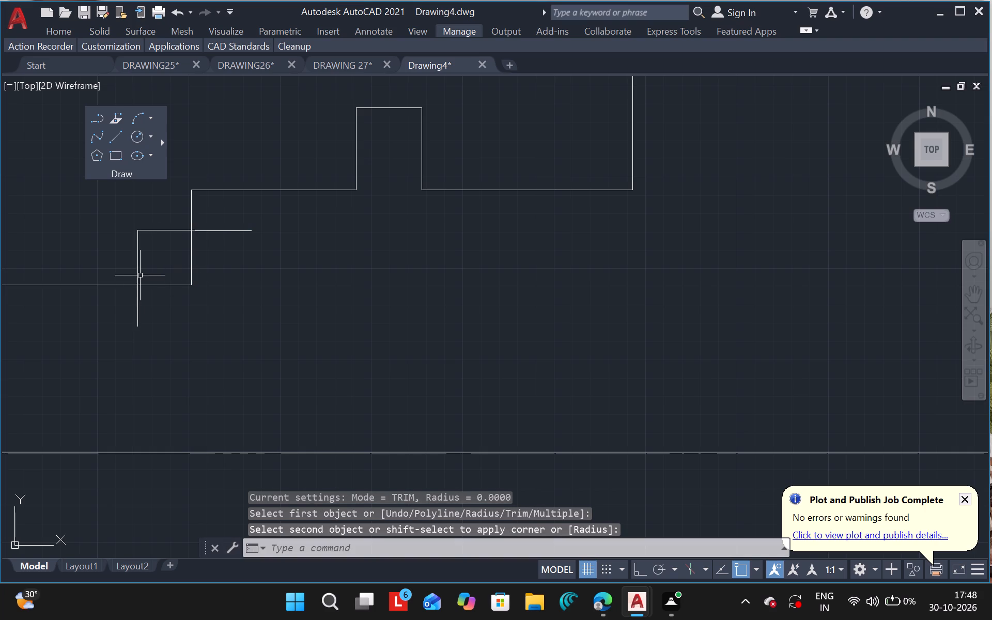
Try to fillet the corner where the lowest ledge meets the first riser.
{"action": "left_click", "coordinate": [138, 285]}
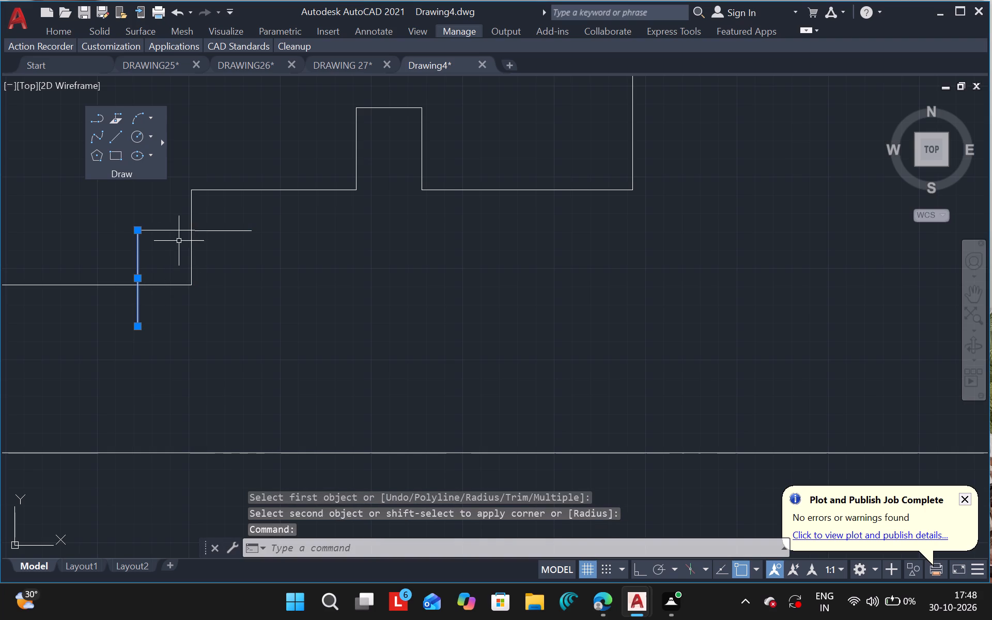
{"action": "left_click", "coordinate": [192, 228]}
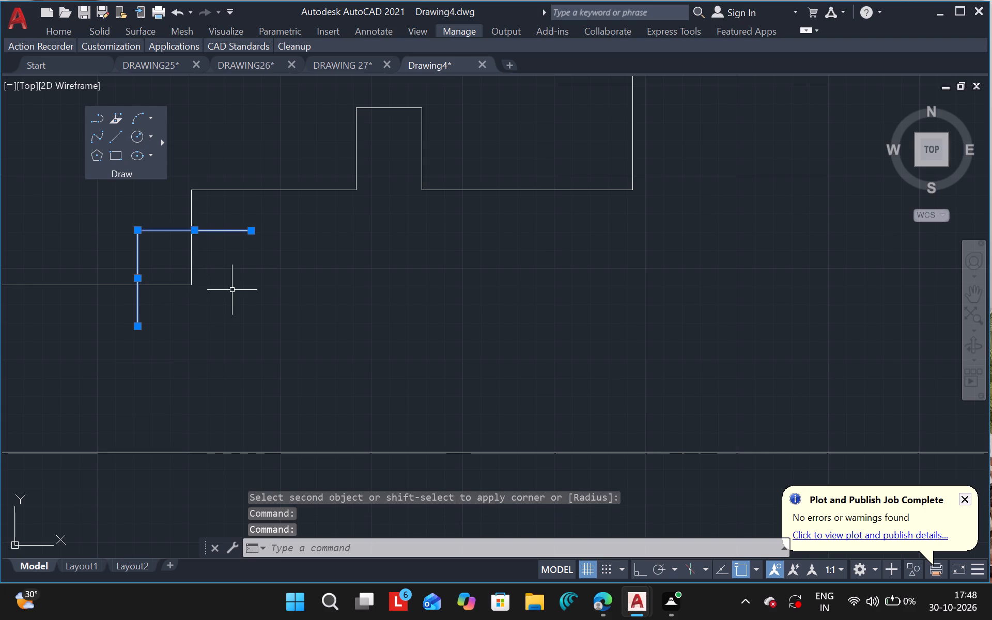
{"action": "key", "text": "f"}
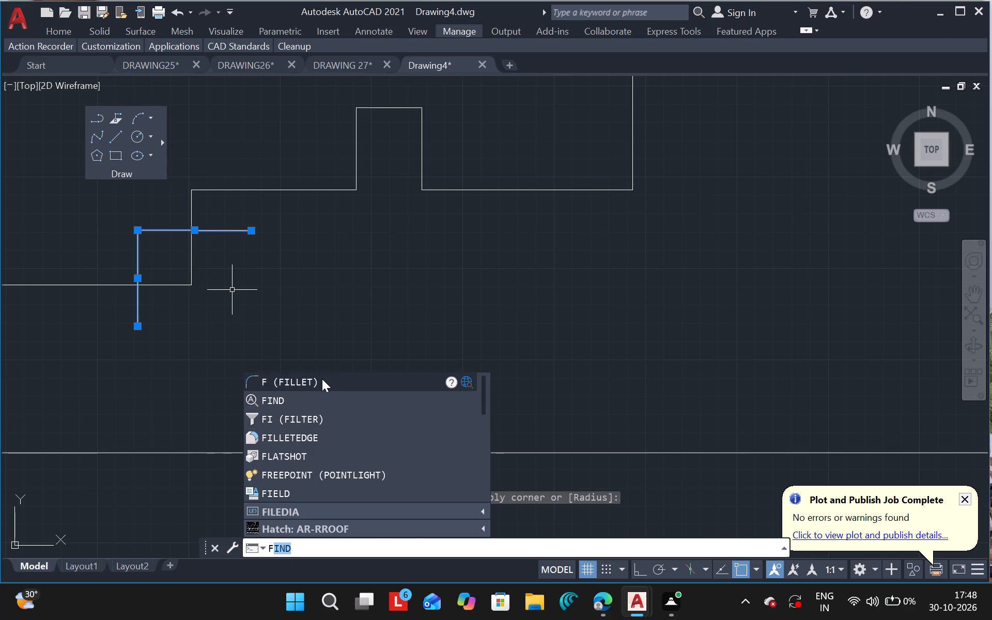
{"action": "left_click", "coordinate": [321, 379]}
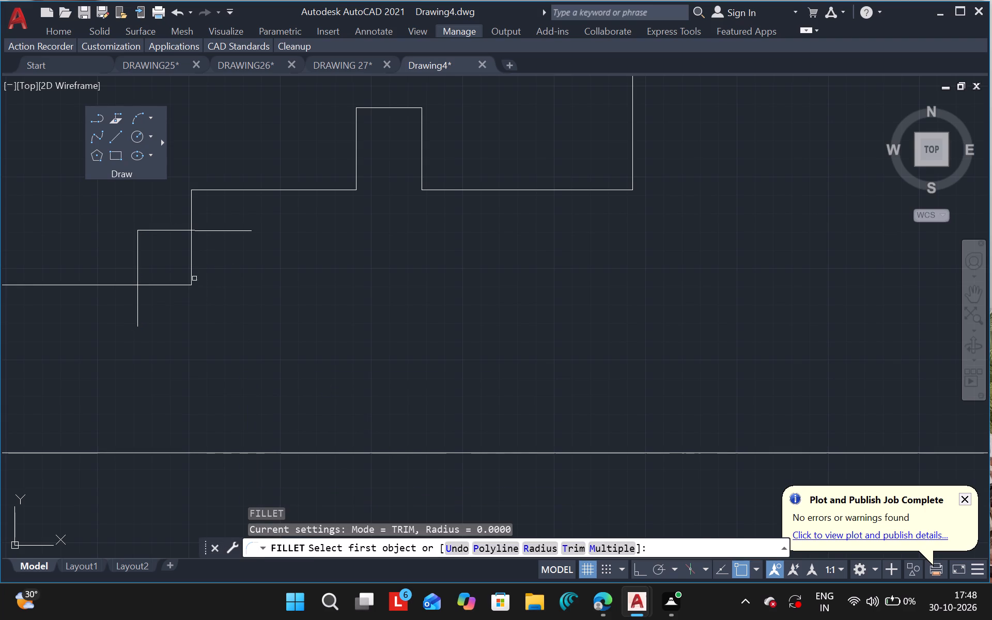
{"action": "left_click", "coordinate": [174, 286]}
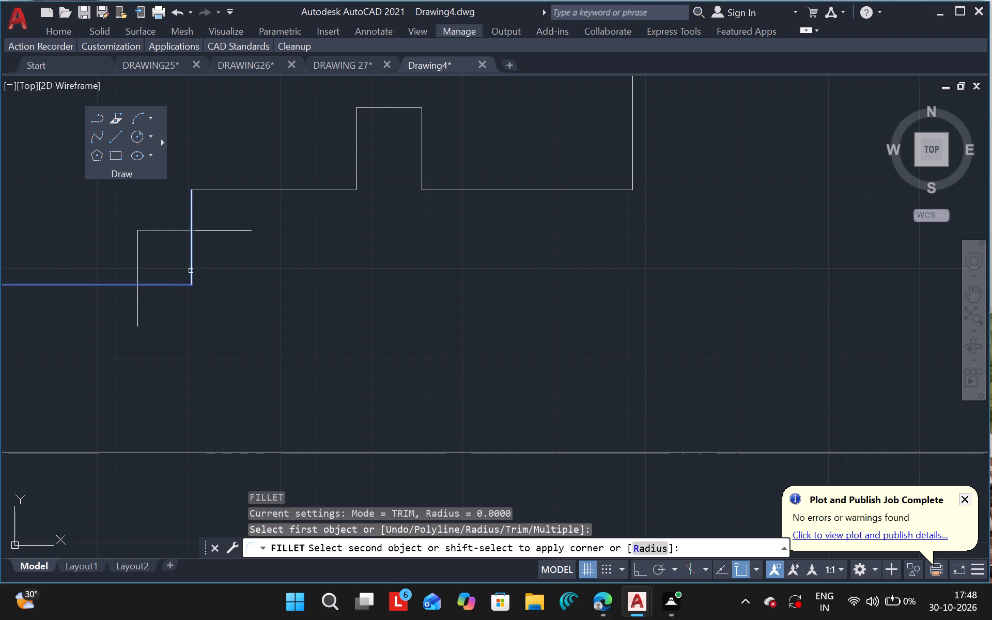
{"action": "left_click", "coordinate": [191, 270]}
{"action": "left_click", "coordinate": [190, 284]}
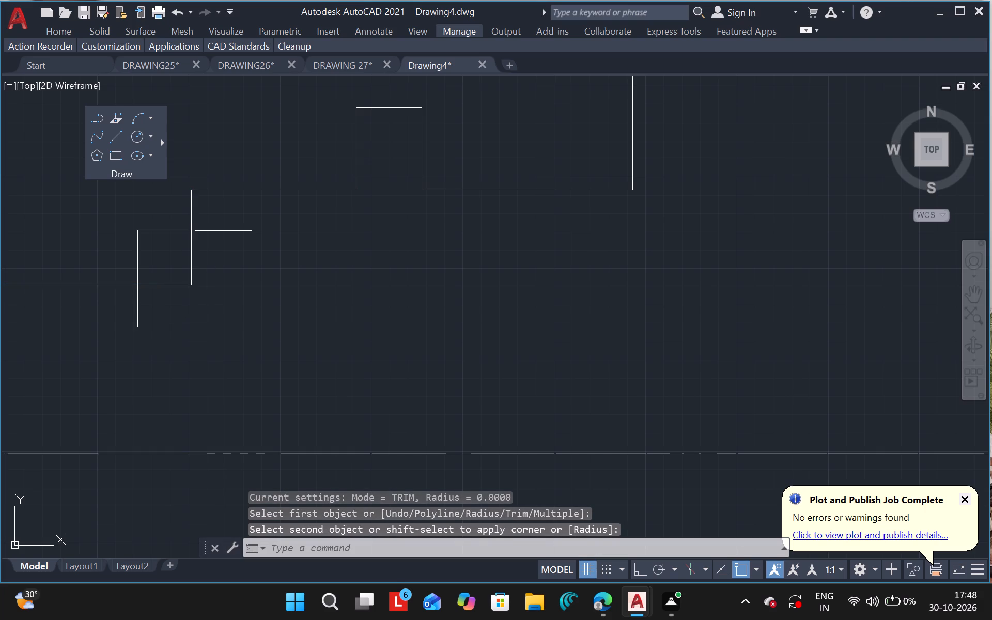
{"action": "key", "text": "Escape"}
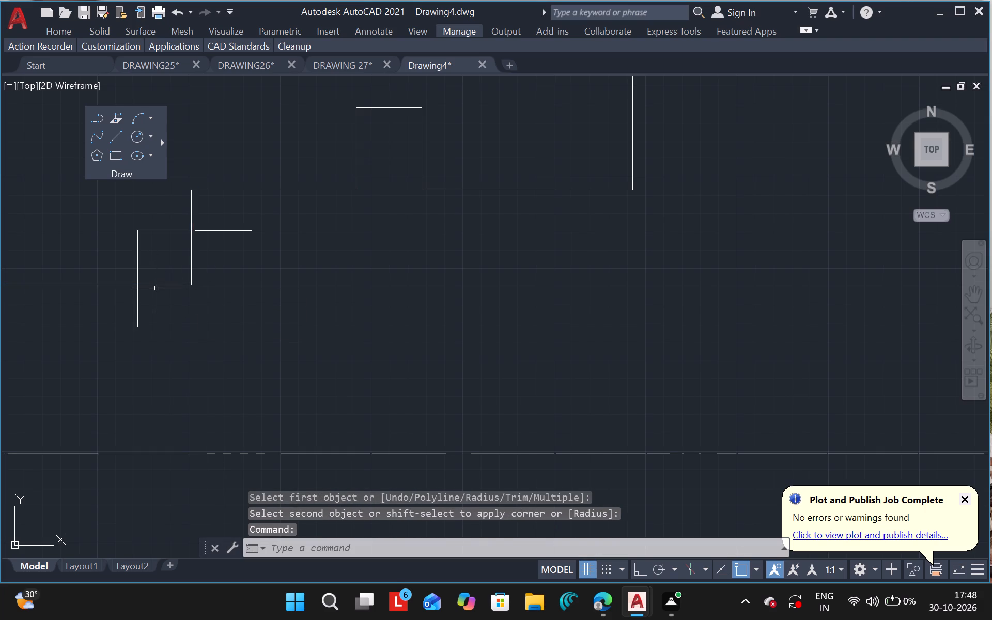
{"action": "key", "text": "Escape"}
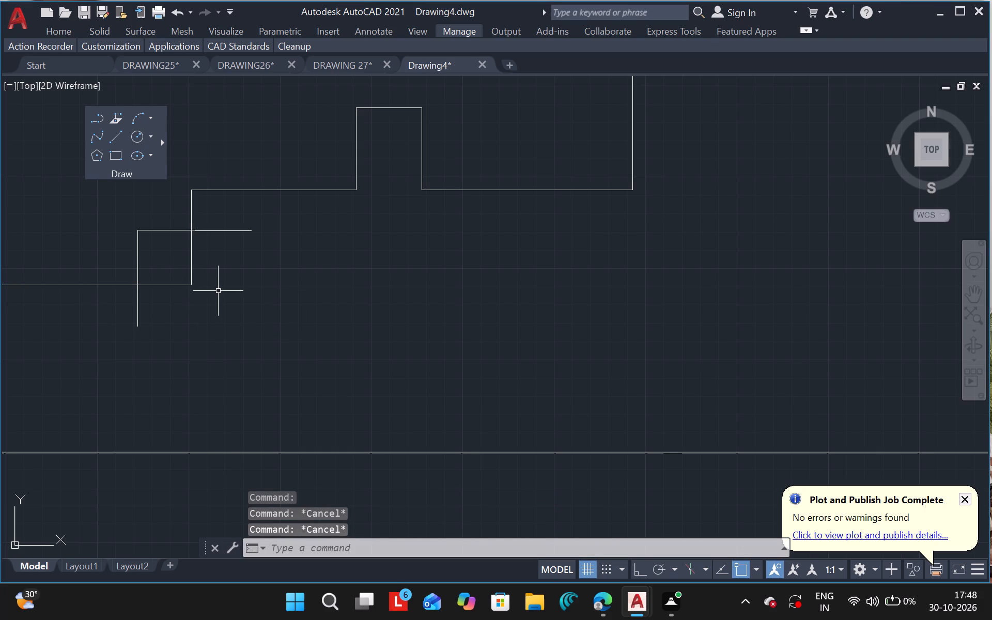
Draw a three-point arc from the vertical guide's crossing with the ledge through the horizontal guide's crossing with the riser, ending above the guide corner.
{"action": "type", "text": "AR"}
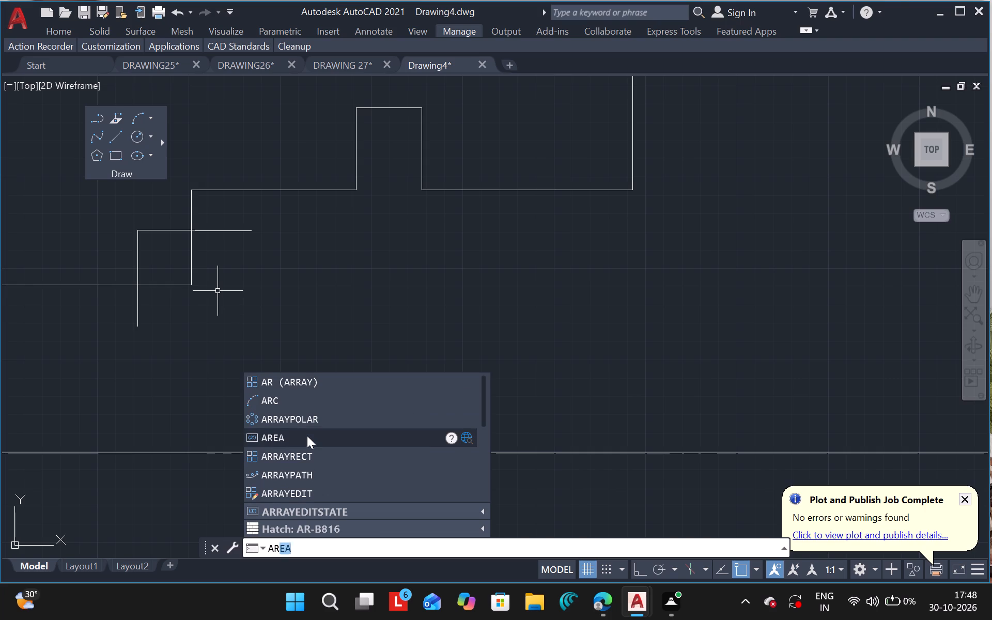
{"action": "left_click", "coordinate": [285, 397]}
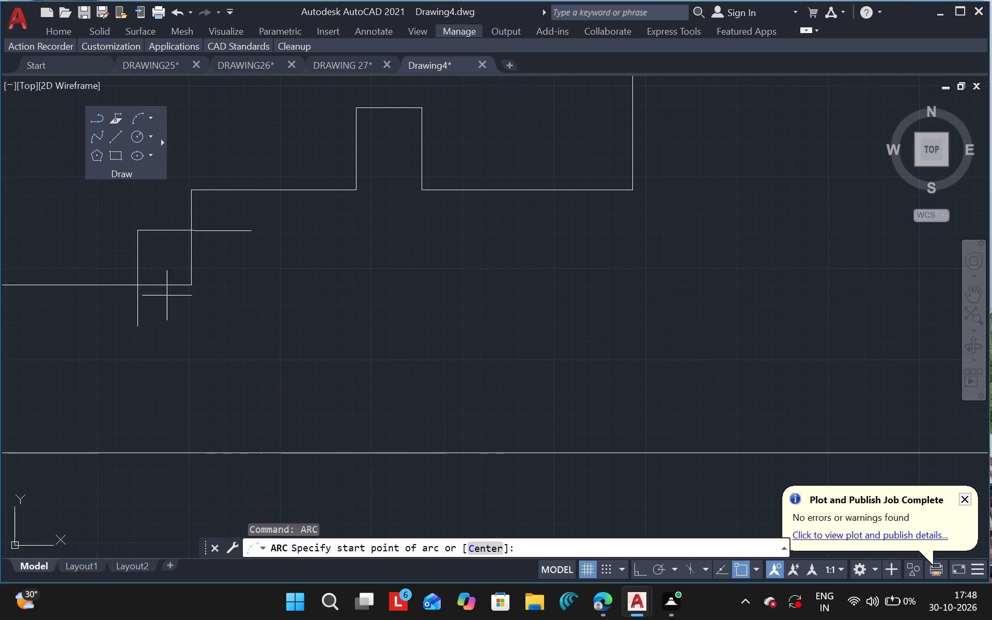
{"action": "left_click_drag", "start_coordinate": [141, 285], "coordinate": [194, 238]}
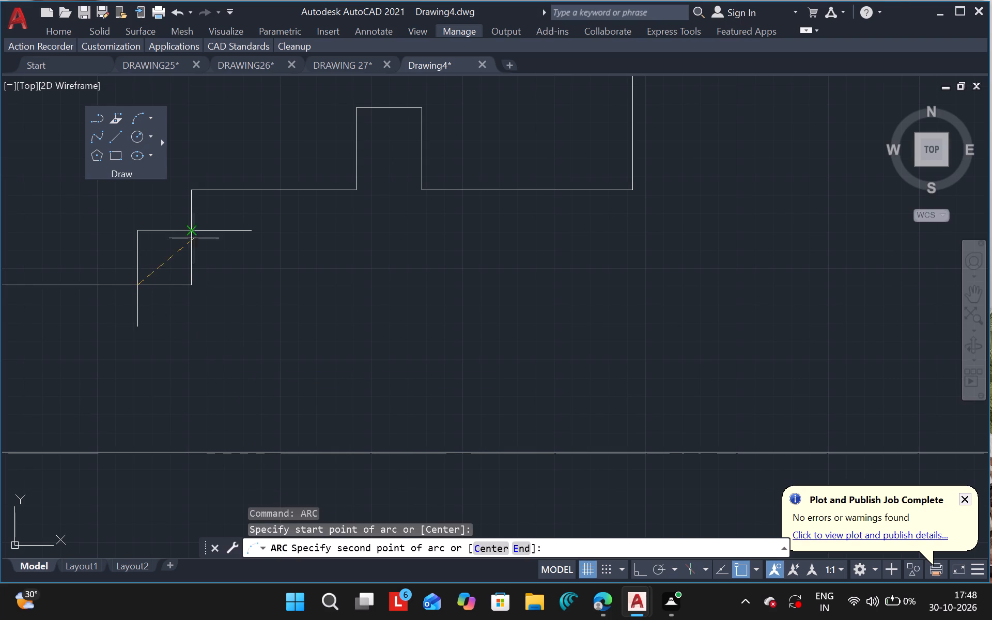
{"action": "left_click_drag", "start_coordinate": [194, 238], "coordinate": [194, 230]}
{"action": "left_click", "coordinate": [194, 230]}
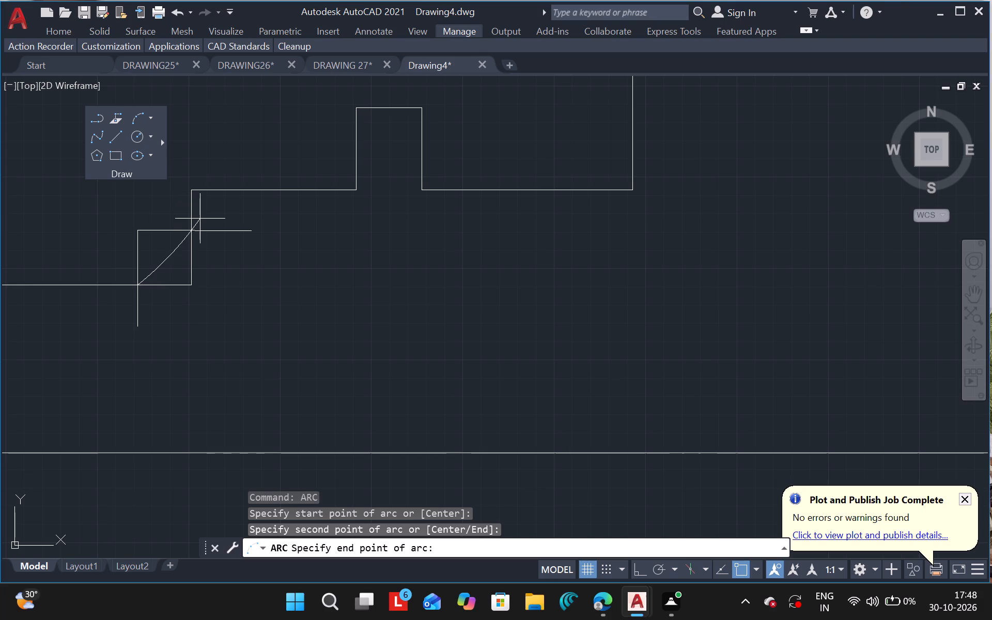
{"action": "left_click", "coordinate": [159, 196]}
{"action": "key", "text": "Escape"}
Trim off both guide lines around the first riser and the arc's tail above the horizontal guide.
{"action": "type", "text": "TR"}
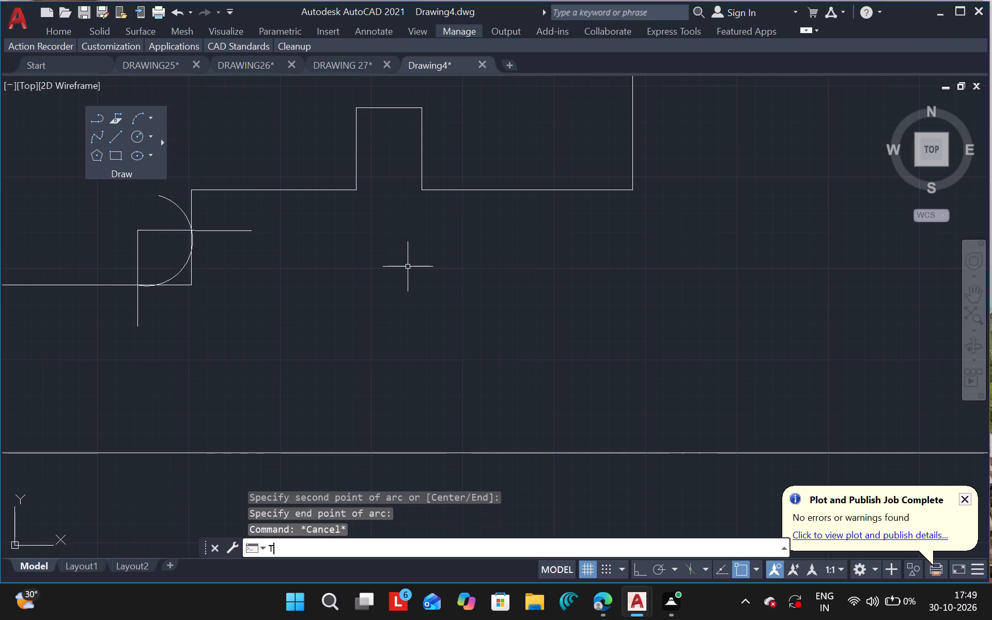
{"action": "left_click", "coordinate": [305, 400]}
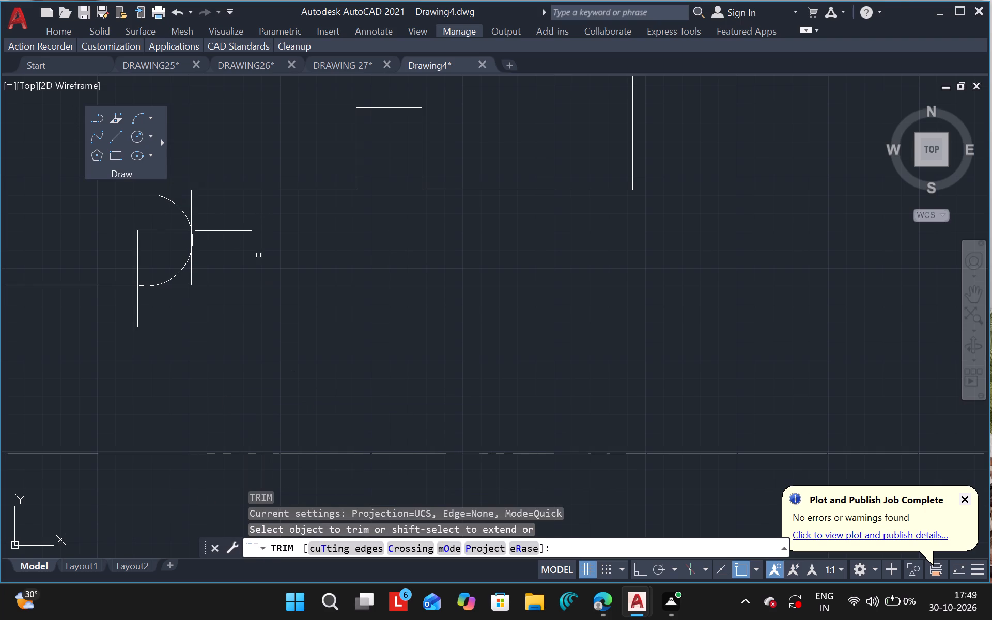
{"action": "left_click", "coordinate": [224, 231]}
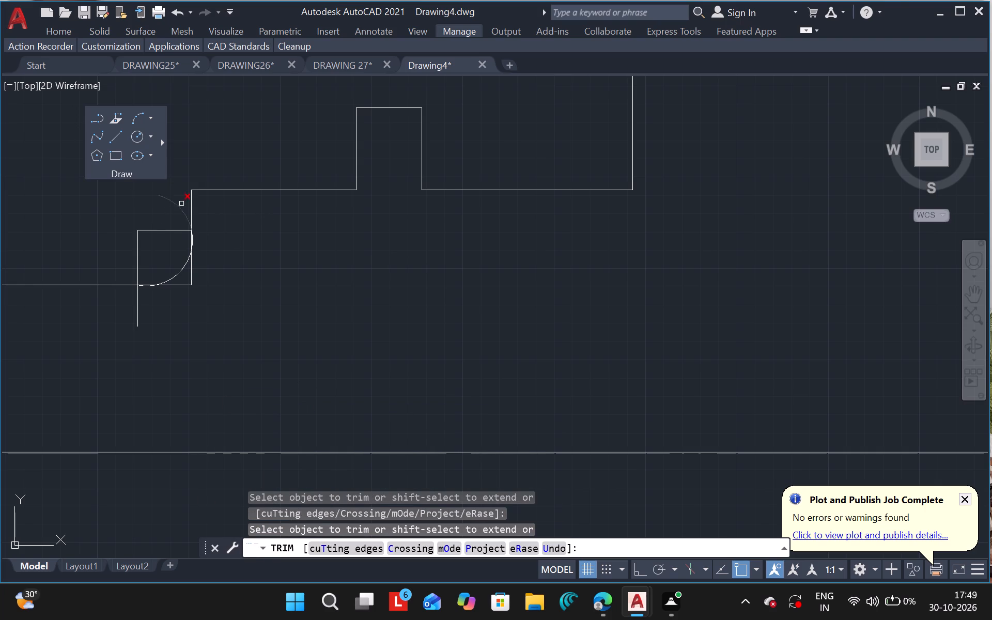
{"action": "left_click", "coordinate": [181, 208]}
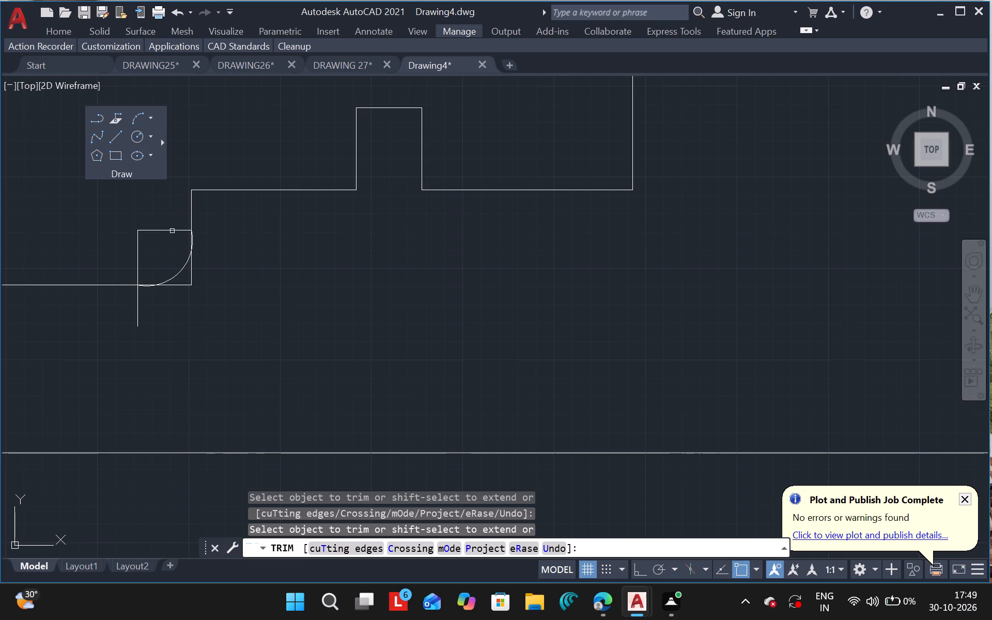
{"action": "left_click", "coordinate": [171, 233]}
{"action": "left_click_drag", "start_coordinate": [139, 244], "coordinate": [138, 299]}
{"action": "left_click_drag", "start_coordinate": [138, 299], "coordinate": [182, 283]}
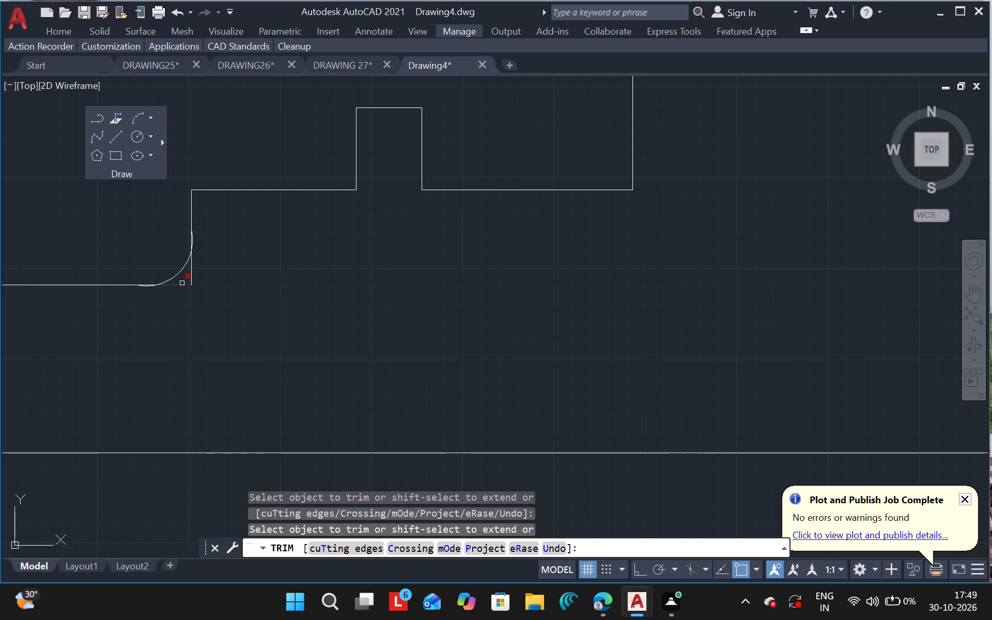
Trim away the square corner outside the arc and the arc's slivers bulging past the riser and below the ledge.
{"action": "left_click_drag", "start_coordinate": [182, 283], "coordinate": [183, 283]}
{"action": "left_click_drag", "start_coordinate": [183, 283], "coordinate": [193, 285]}
{"action": "left_click", "coordinate": [193, 285]}
{"action": "scroll", "coordinate": [195, 267], "scroll_direction": "up", "scroll_amount": 2, "text": "ctrl"}
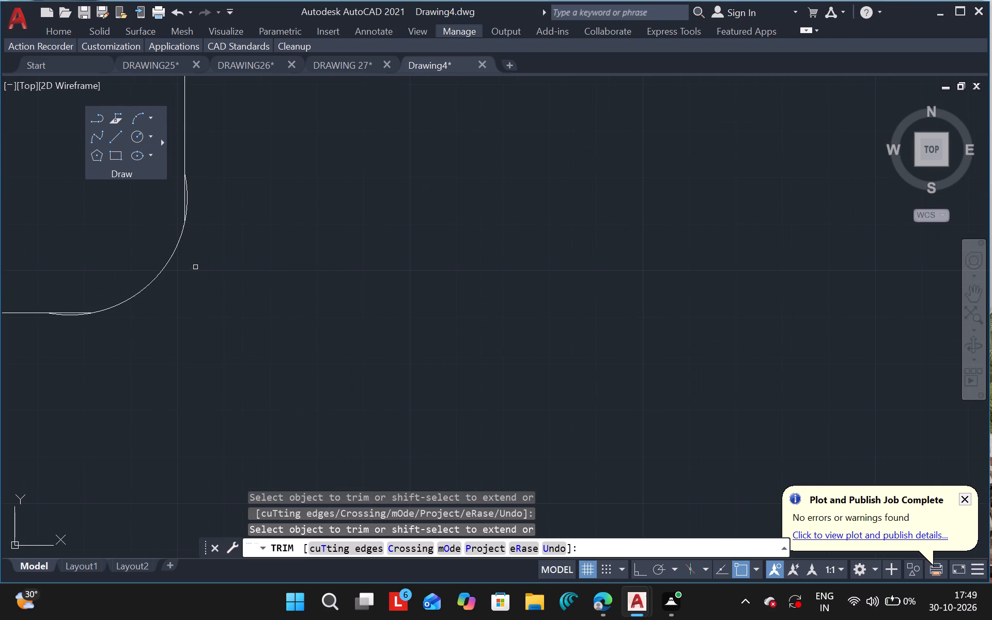
{"action": "left_click", "coordinate": [187, 199]}
{"action": "left_click", "coordinate": [71, 316]}
{"action": "scroll", "coordinate": [319, 210], "scroll_direction": "down", "scroll_amount": 4, "text": "ctrl"}
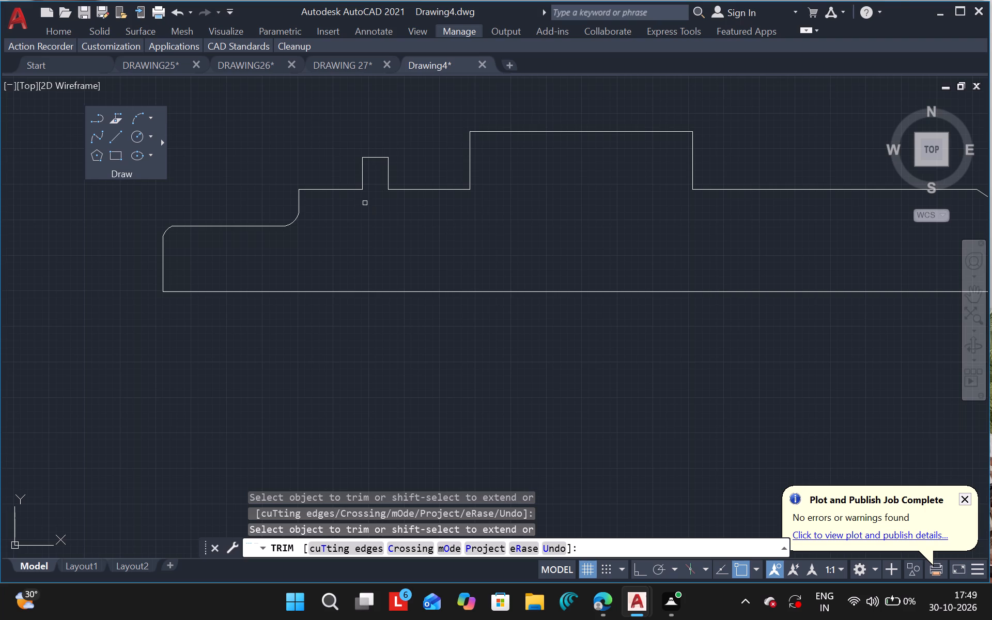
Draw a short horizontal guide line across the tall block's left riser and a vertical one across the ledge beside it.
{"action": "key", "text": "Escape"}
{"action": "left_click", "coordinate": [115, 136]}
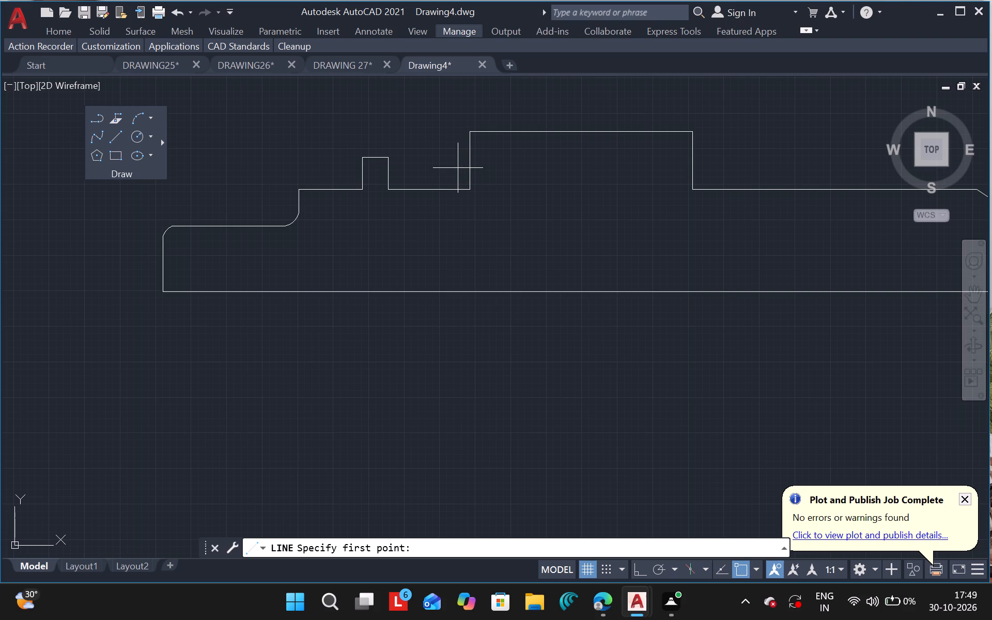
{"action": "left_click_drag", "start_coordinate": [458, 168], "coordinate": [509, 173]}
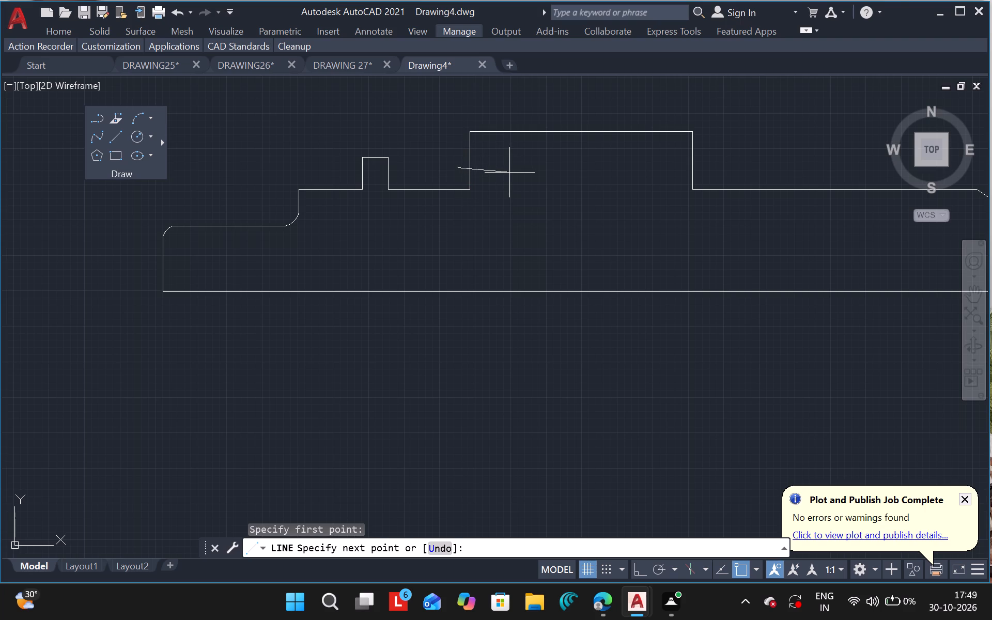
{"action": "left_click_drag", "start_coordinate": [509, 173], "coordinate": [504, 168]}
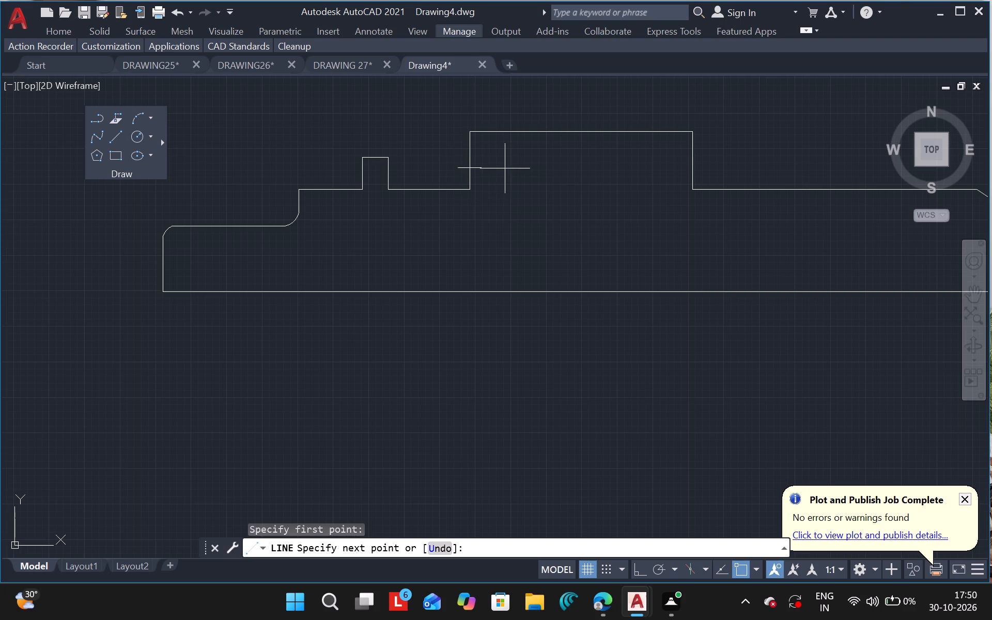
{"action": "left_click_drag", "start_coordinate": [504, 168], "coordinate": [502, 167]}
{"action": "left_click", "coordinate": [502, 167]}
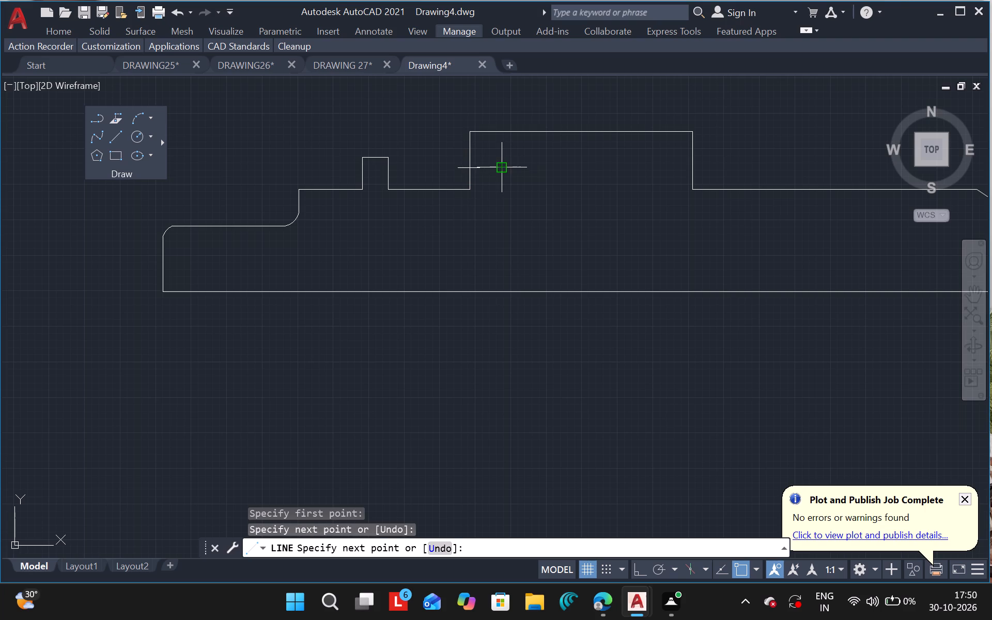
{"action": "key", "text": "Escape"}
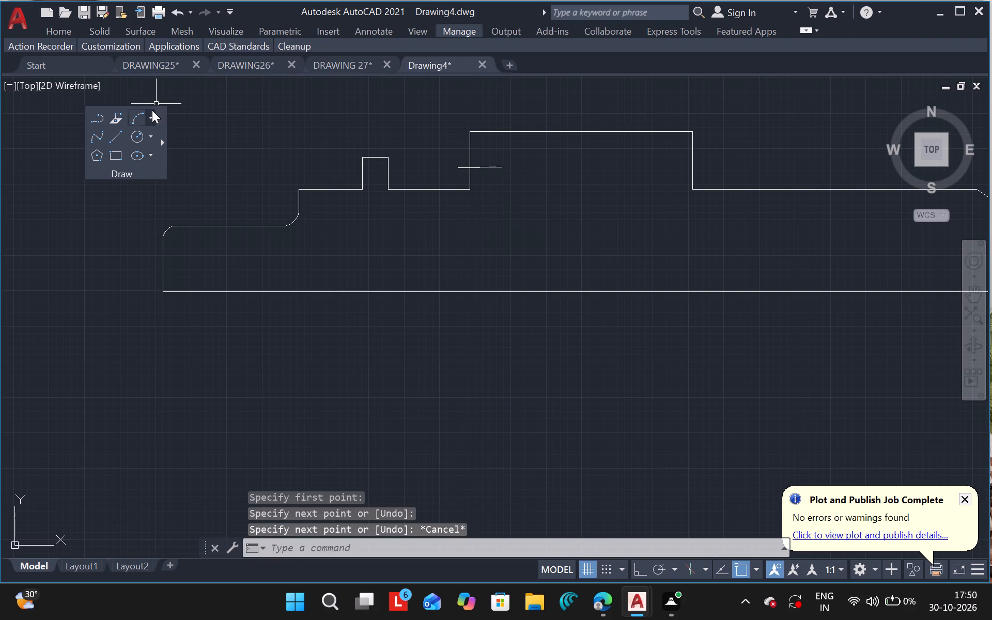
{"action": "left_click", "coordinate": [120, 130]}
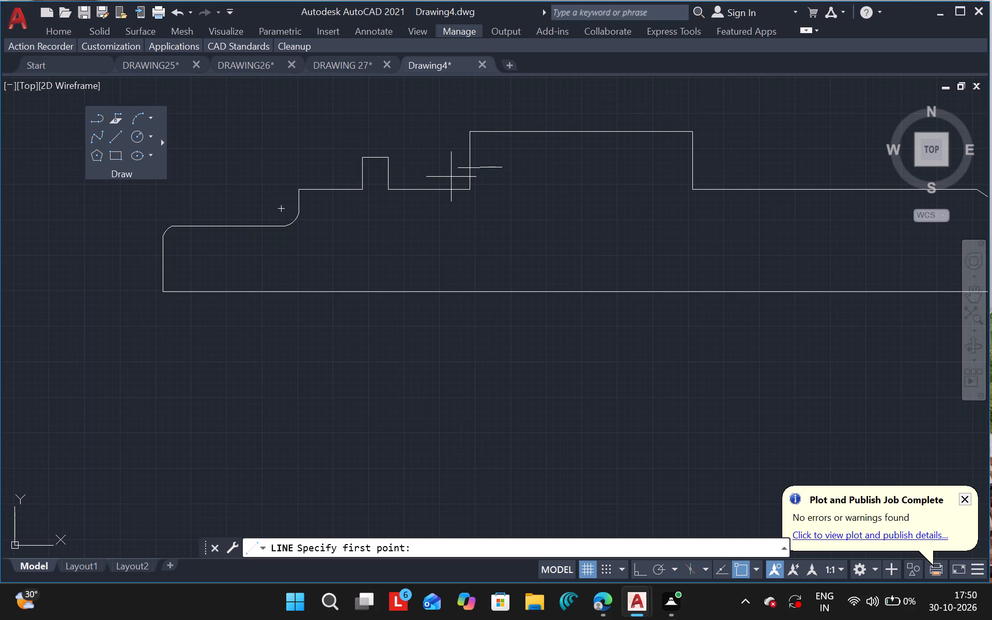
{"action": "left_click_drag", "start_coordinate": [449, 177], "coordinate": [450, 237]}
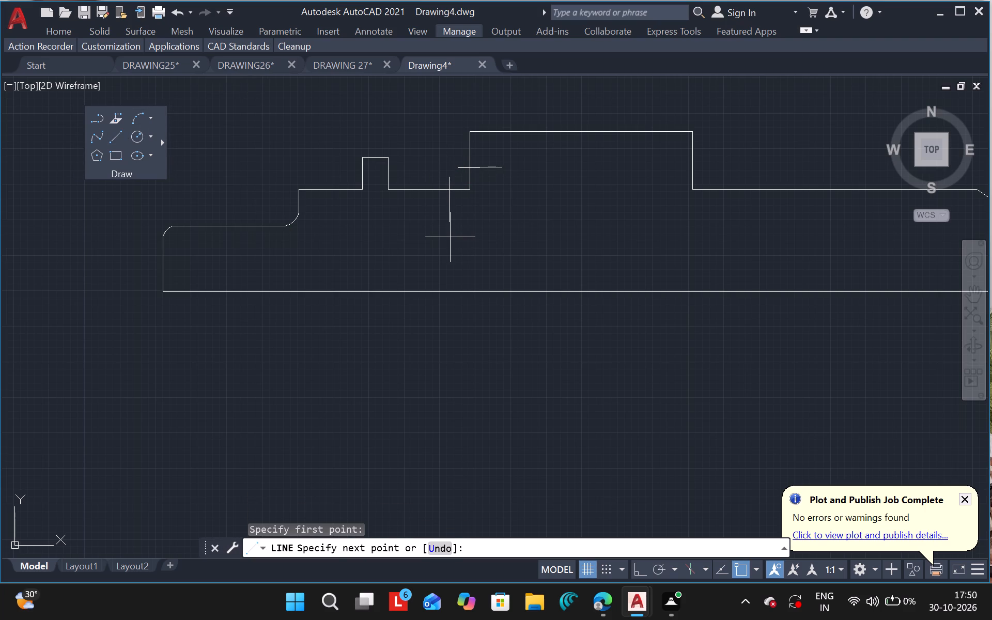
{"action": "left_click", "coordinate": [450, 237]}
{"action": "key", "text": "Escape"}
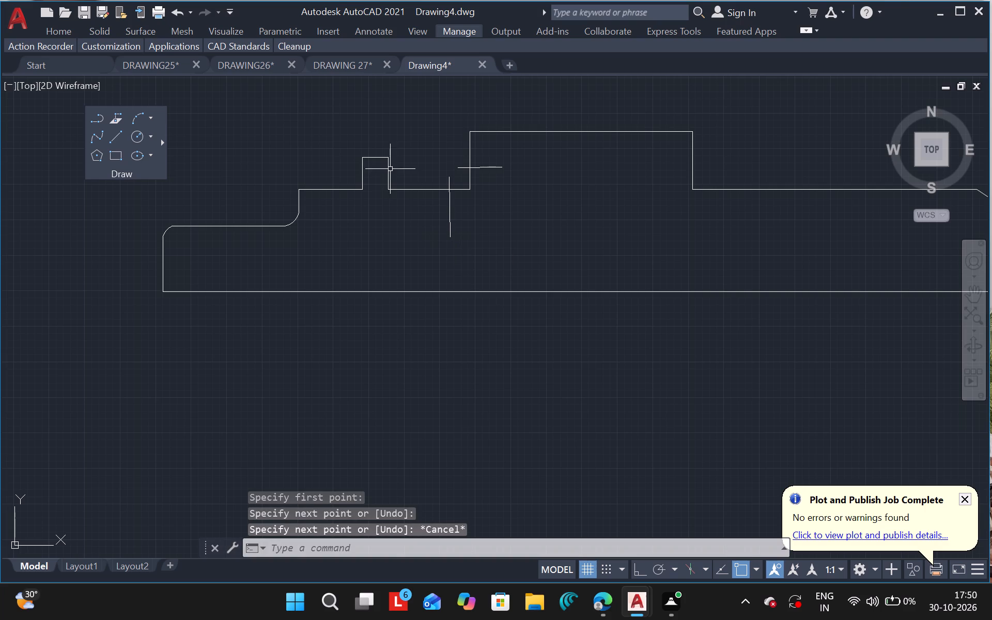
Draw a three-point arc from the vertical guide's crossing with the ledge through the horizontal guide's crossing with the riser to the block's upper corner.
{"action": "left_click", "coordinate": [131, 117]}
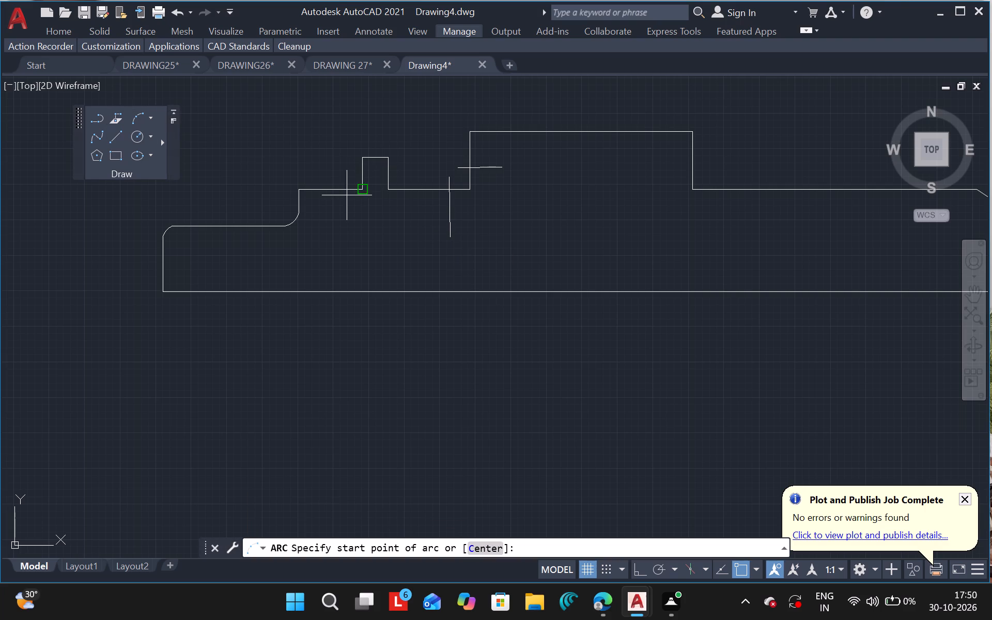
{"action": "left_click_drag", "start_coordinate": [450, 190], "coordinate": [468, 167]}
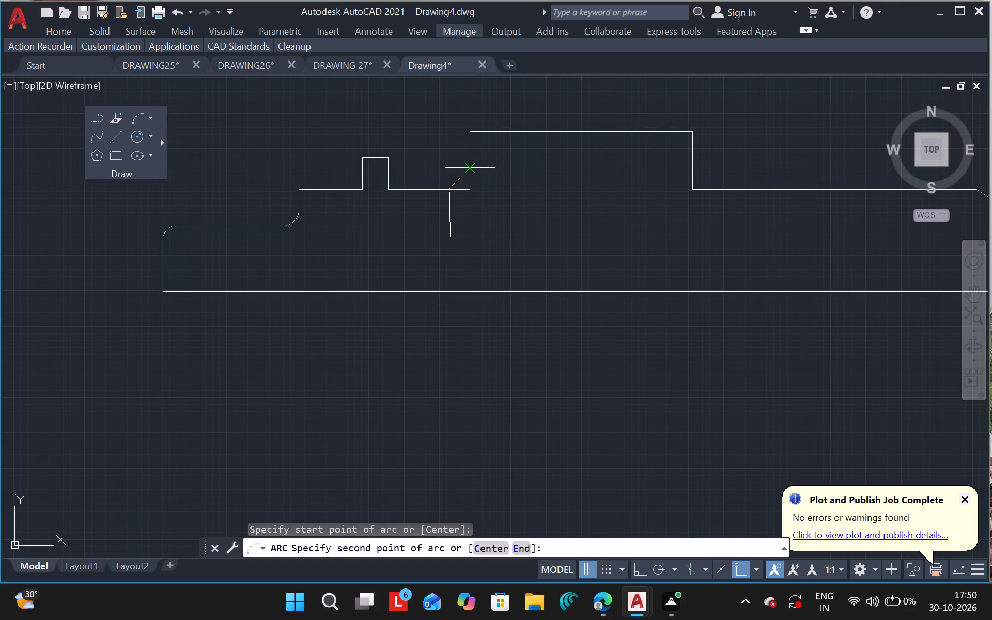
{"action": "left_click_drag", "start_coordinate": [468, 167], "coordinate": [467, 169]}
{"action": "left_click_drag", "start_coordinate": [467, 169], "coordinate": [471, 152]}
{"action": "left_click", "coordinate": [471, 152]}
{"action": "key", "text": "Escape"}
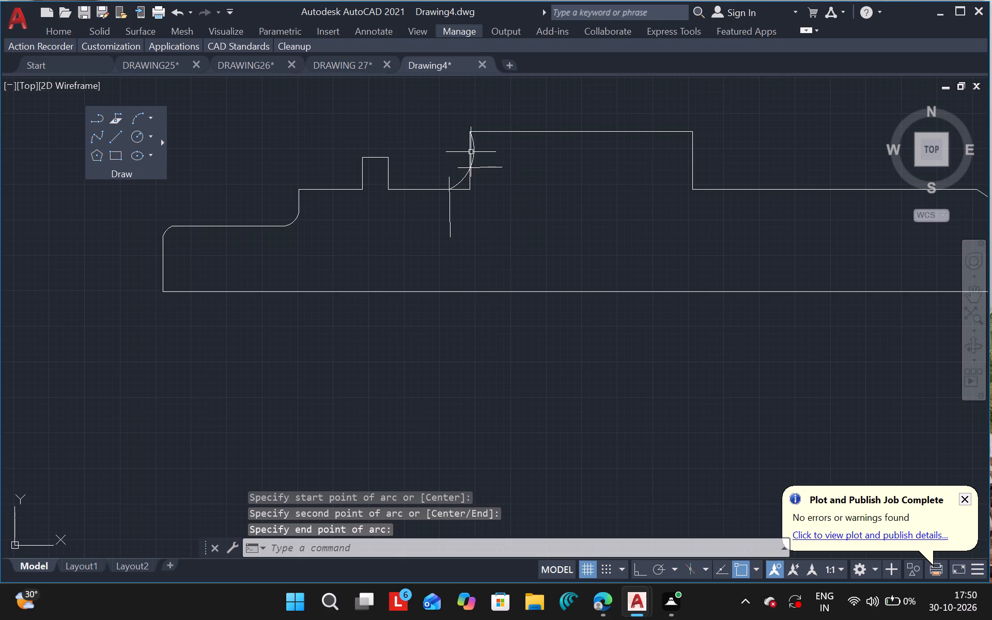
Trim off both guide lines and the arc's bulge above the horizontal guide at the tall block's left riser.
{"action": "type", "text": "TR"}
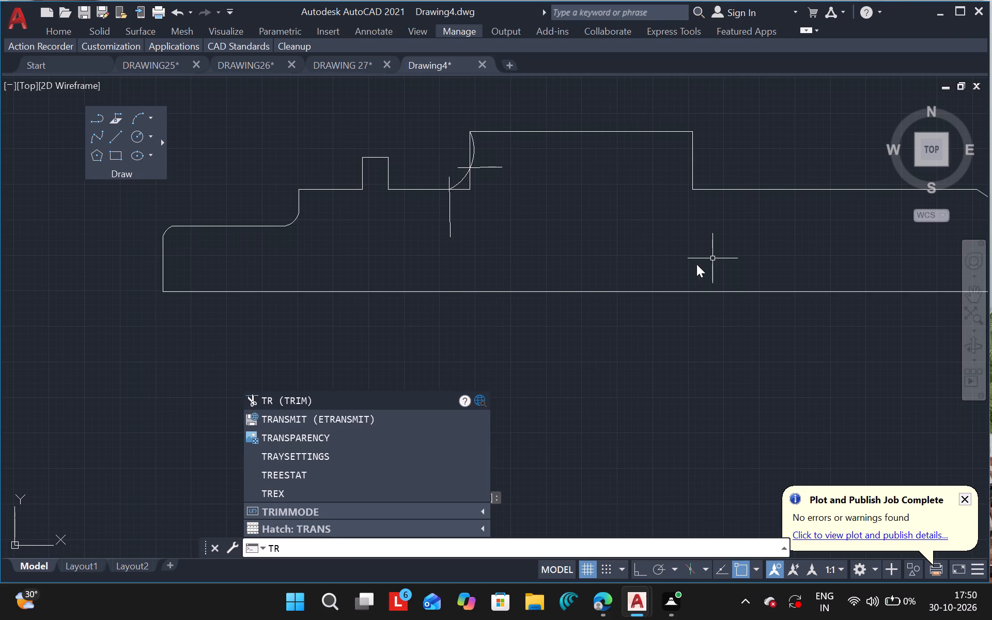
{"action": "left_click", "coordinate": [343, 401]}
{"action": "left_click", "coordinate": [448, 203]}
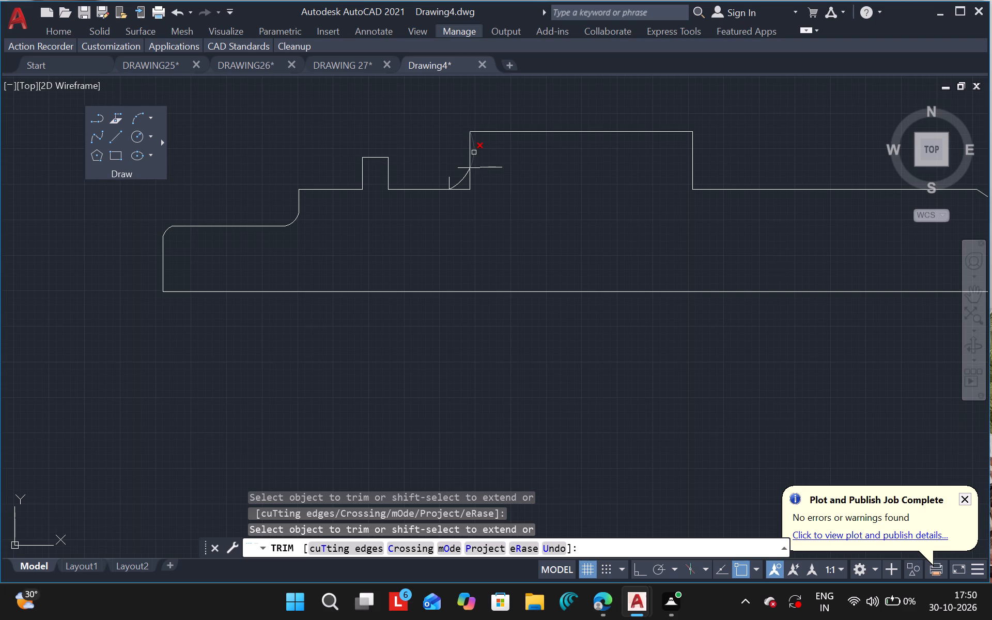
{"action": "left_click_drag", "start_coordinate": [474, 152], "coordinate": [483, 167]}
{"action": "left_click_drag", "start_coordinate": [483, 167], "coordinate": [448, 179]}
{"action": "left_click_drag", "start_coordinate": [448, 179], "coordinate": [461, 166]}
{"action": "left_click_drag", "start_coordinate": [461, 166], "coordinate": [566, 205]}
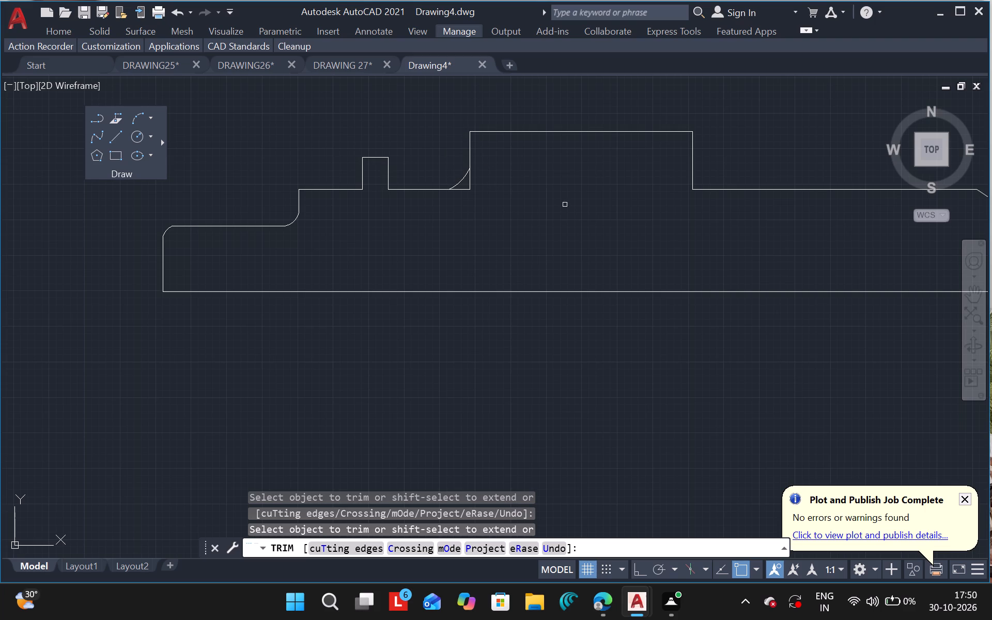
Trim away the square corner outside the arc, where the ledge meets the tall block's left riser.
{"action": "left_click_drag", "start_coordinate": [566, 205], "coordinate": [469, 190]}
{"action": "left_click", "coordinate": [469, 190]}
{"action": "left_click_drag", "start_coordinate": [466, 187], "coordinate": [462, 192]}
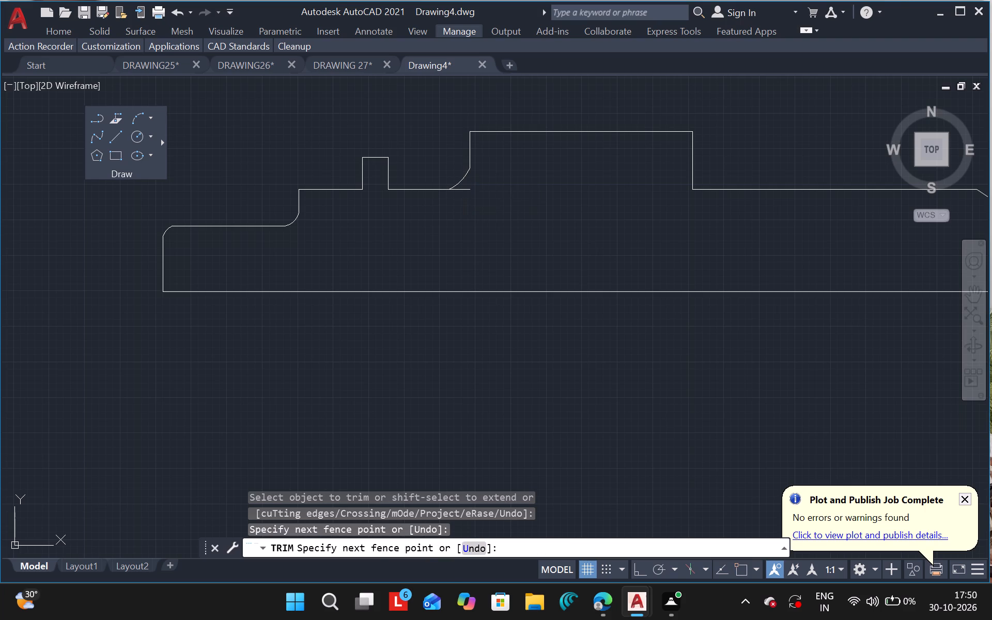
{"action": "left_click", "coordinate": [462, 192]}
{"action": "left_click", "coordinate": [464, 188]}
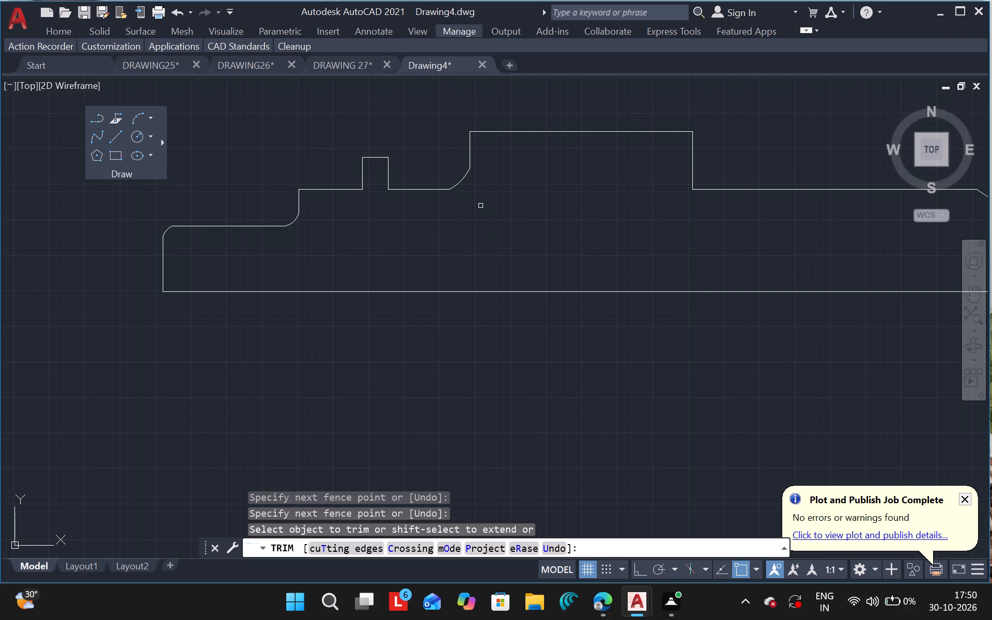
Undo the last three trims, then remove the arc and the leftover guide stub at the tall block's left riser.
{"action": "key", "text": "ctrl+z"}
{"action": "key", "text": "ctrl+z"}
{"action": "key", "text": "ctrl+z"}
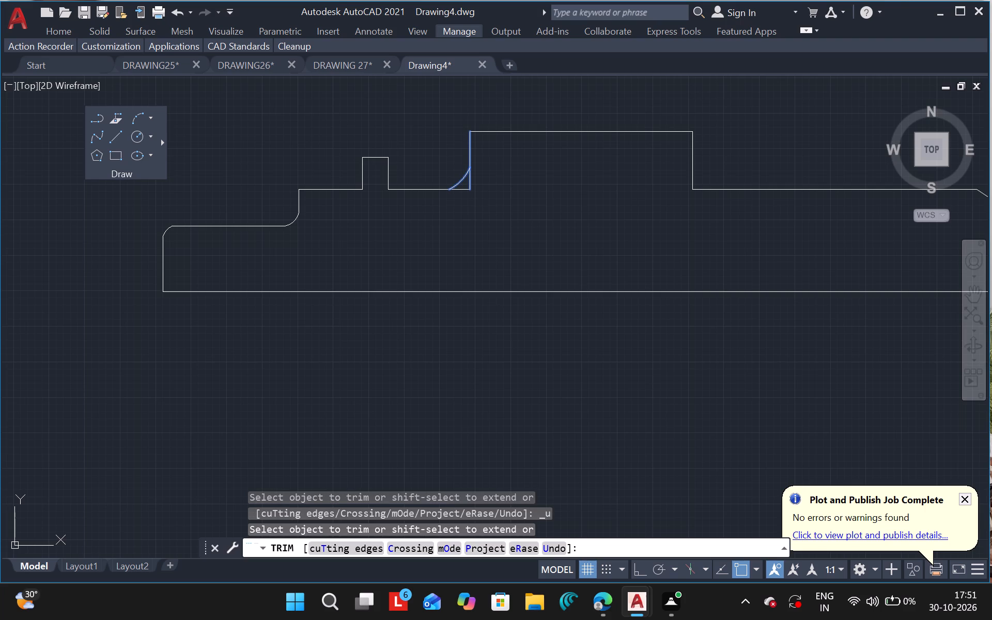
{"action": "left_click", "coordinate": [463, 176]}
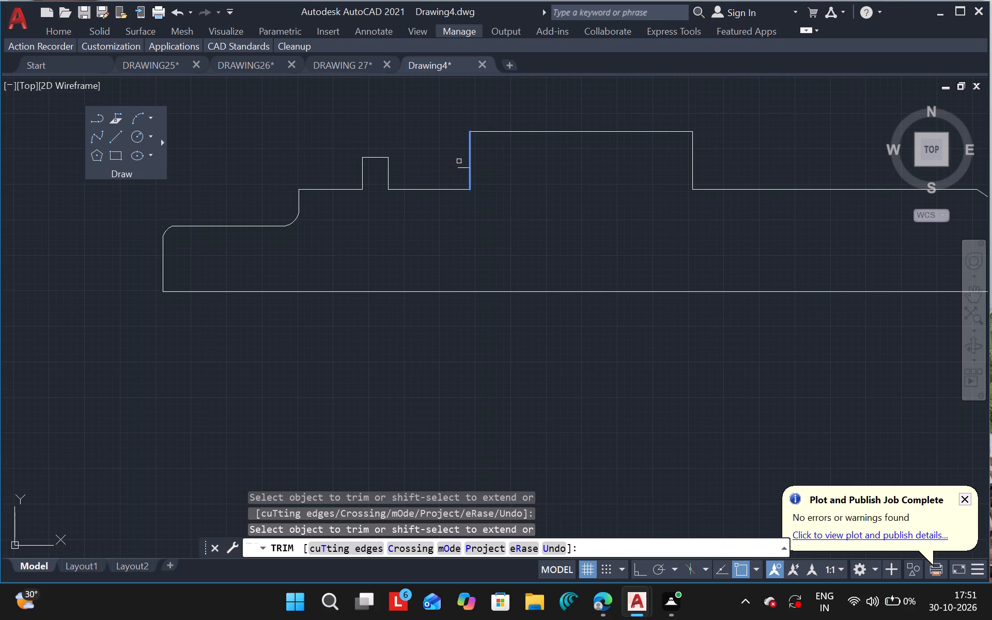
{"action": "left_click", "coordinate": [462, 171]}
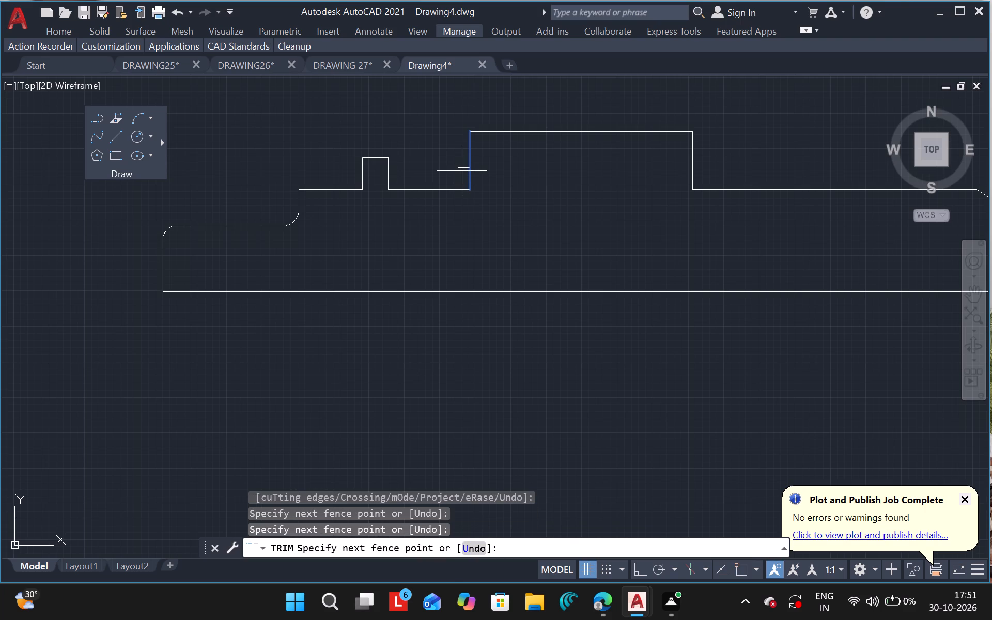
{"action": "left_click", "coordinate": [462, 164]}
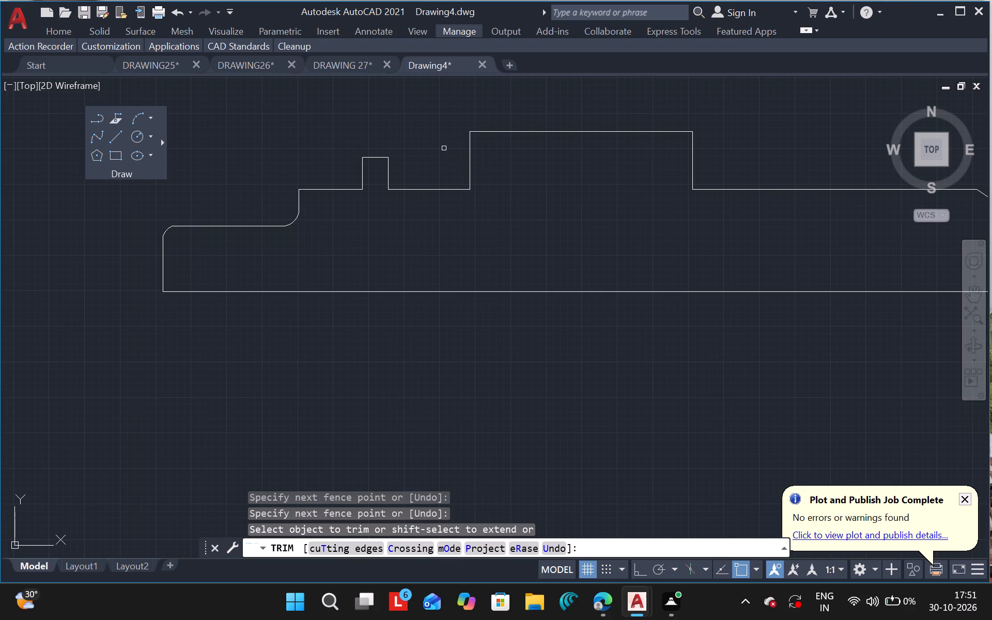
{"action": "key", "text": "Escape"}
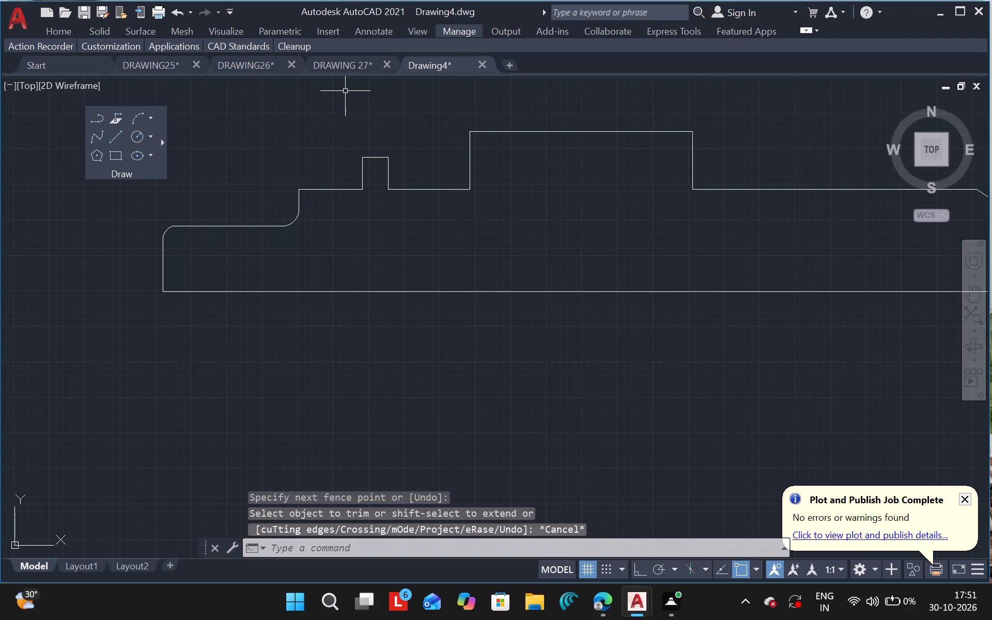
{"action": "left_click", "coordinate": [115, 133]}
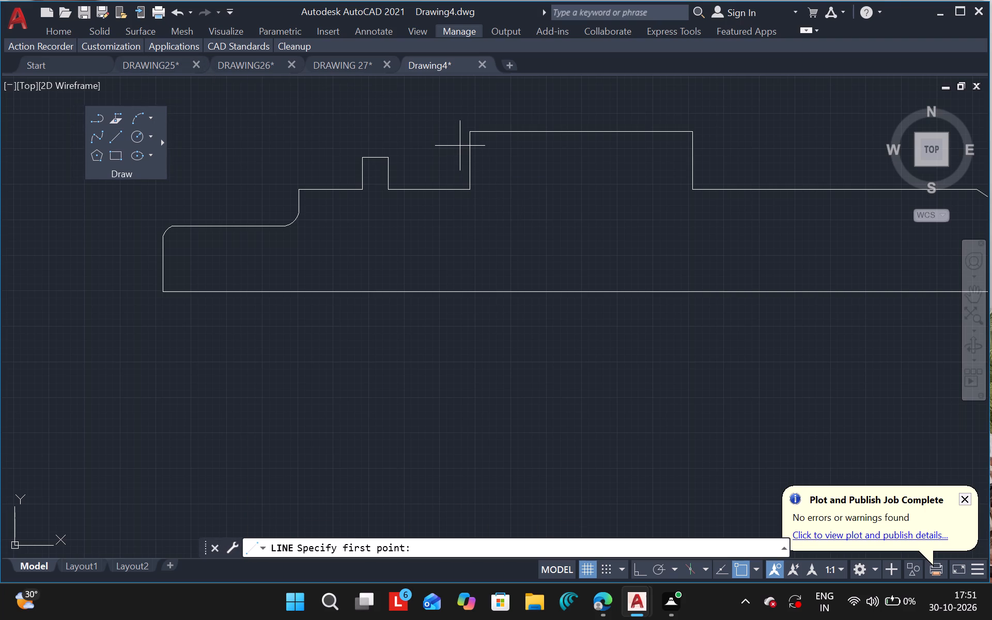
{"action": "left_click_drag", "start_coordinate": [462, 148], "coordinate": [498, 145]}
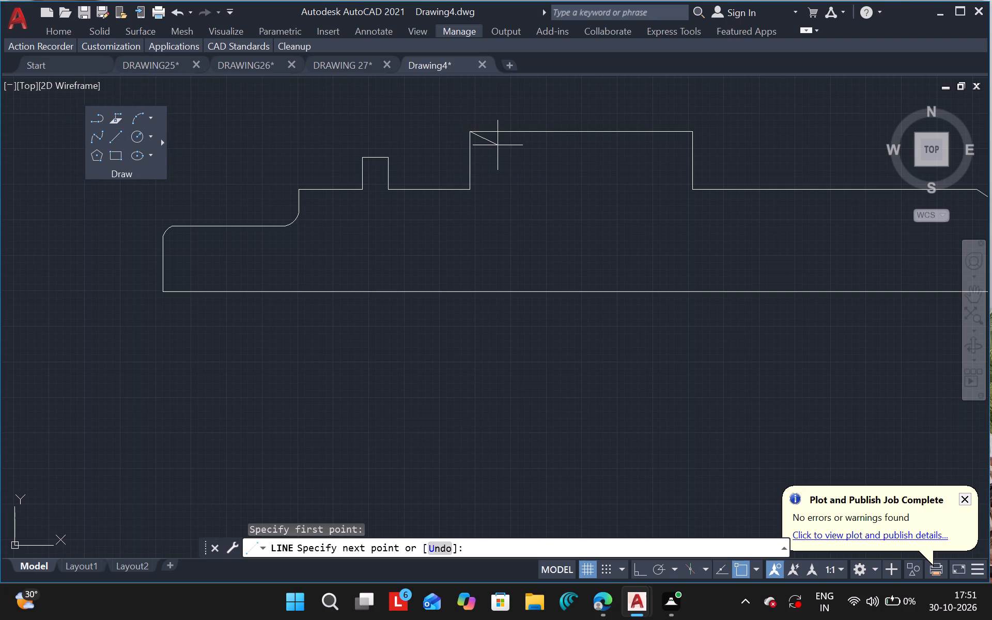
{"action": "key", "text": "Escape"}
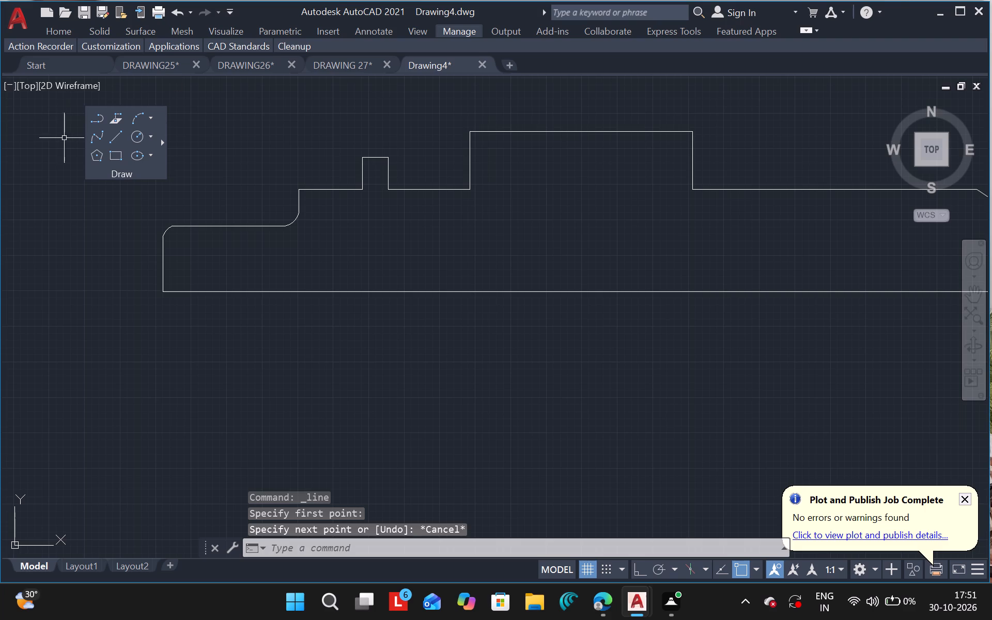
Draw two short crossing guide lines near the tall block's upper-left corner, one across its left riser and one across its top edge.
{"action": "left_click", "coordinate": [113, 141]}
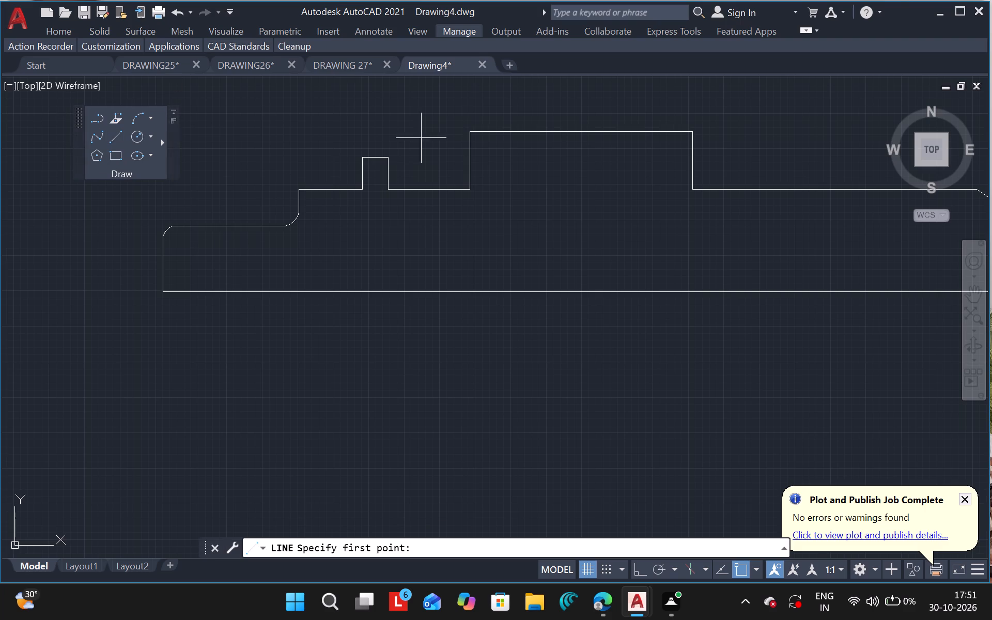
{"action": "left_click_drag", "start_coordinate": [452, 148], "coordinate": [499, 156]}
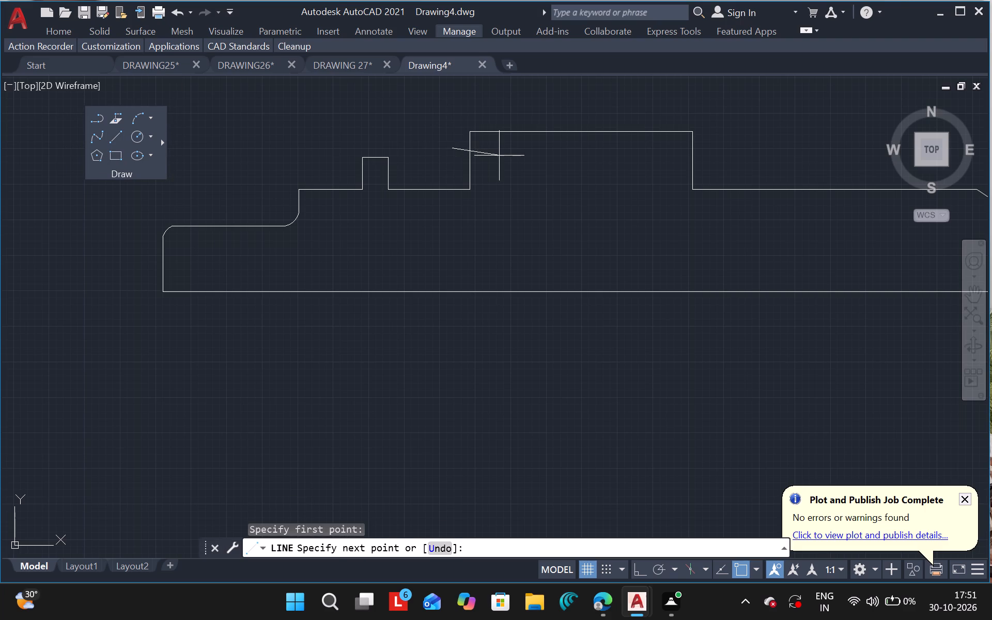
{"action": "left_click_drag", "start_coordinate": [499, 156], "coordinate": [503, 145]}
{"action": "left_click", "coordinate": [503, 145]}
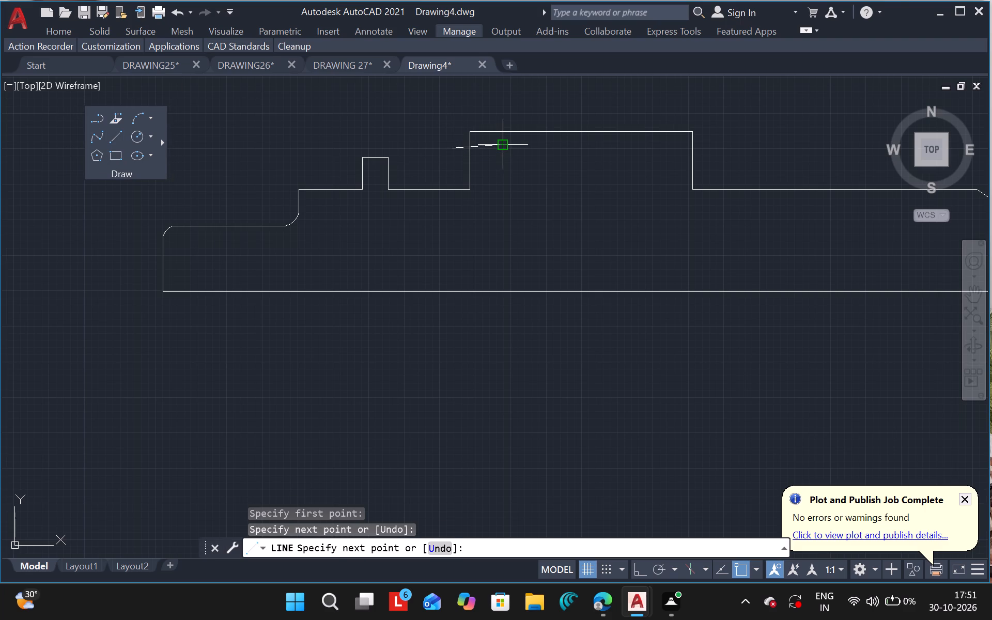
{"action": "key", "text": "Escape"}
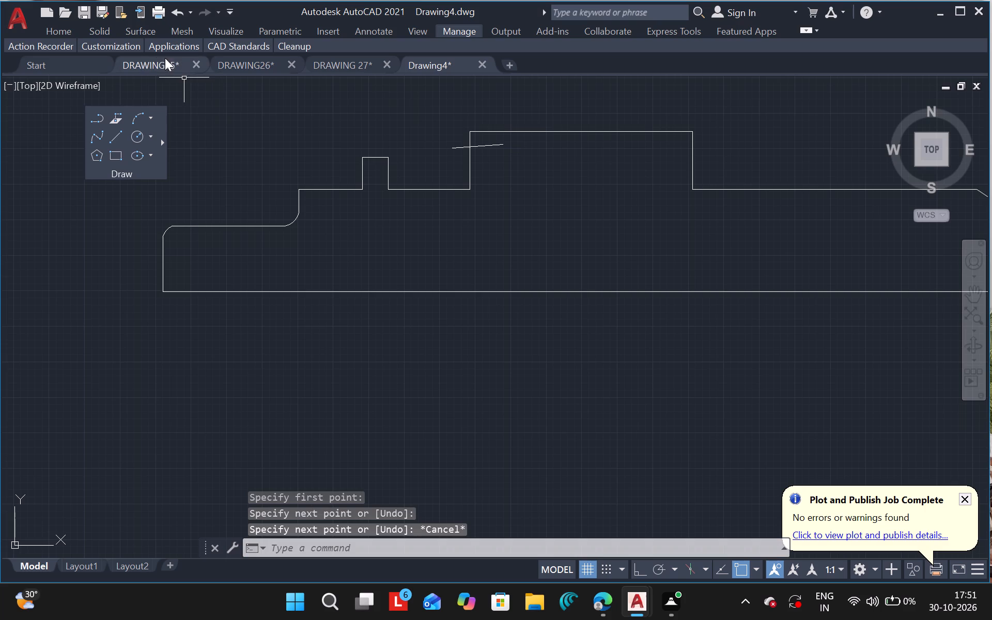
{"action": "left_click", "coordinate": [121, 139]}
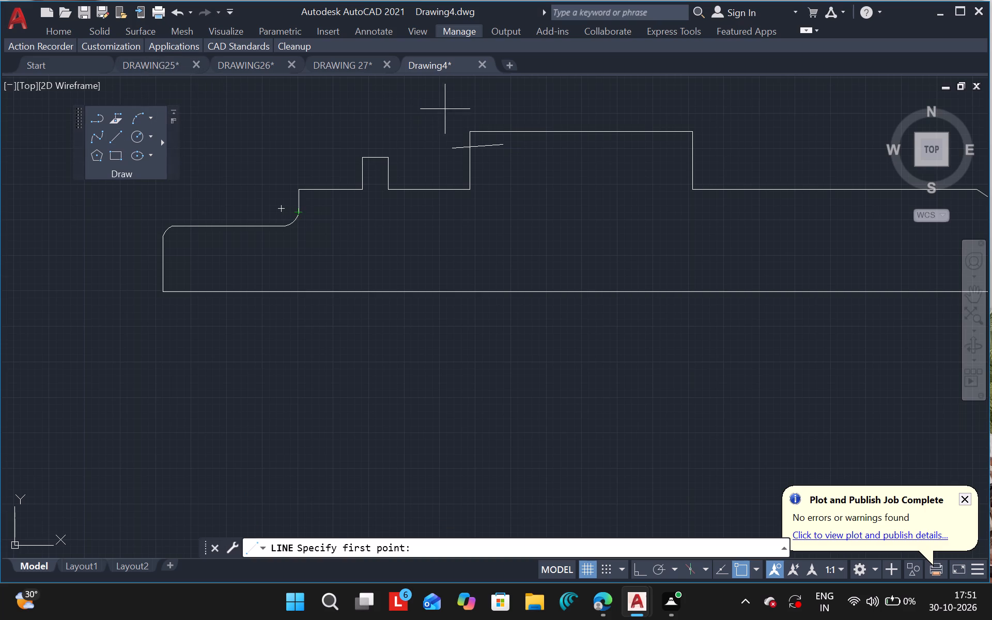
{"action": "left_click_drag", "start_coordinate": [482, 114], "coordinate": [487, 147]}
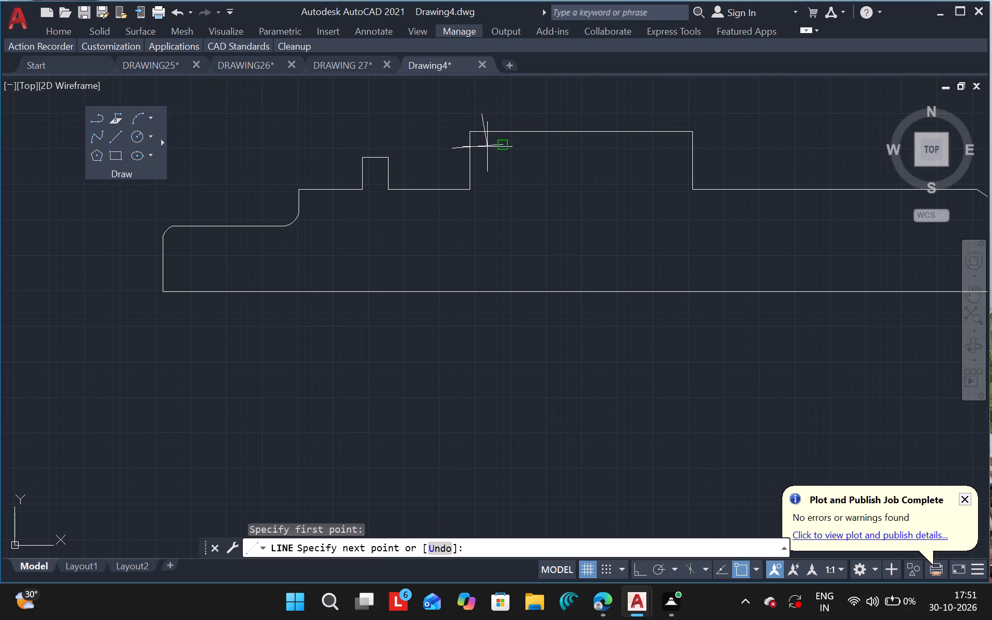
{"action": "left_click_drag", "start_coordinate": [487, 147], "coordinate": [487, 163]}
{"action": "left_click", "coordinate": [487, 163]}
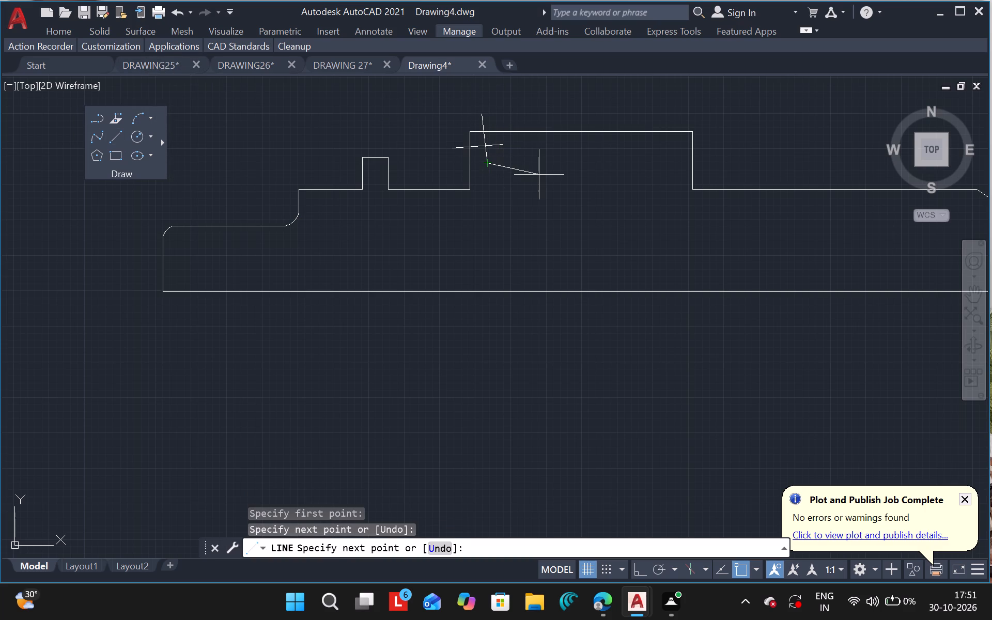
{"action": "key", "text": "Escape"}
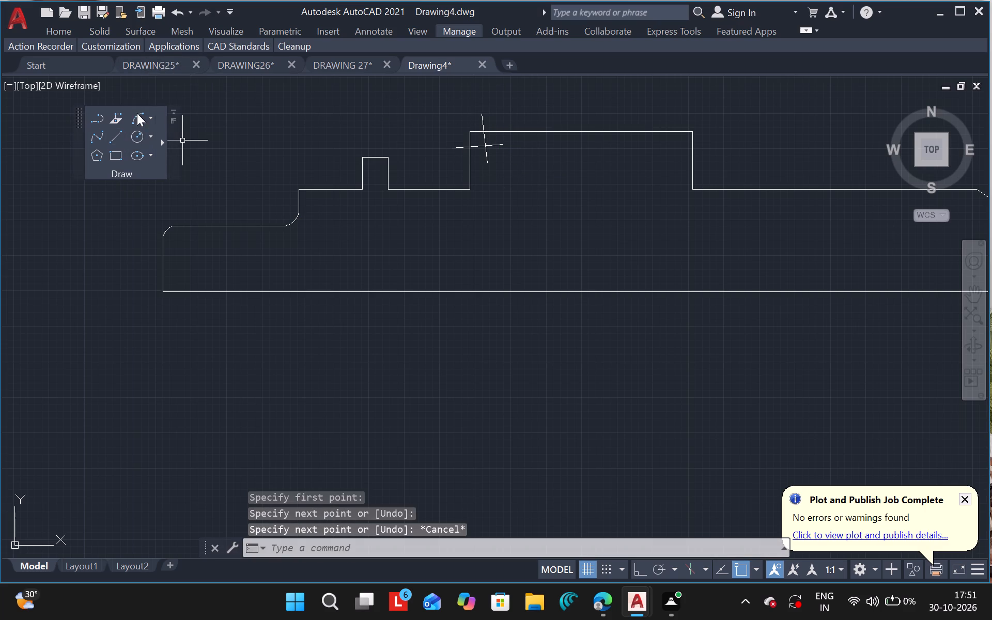
Draw a three-point arc from the tall block's left riser through its top edge at the guide lines, ending above the block.
{"action": "left_click", "coordinate": [140, 111]}
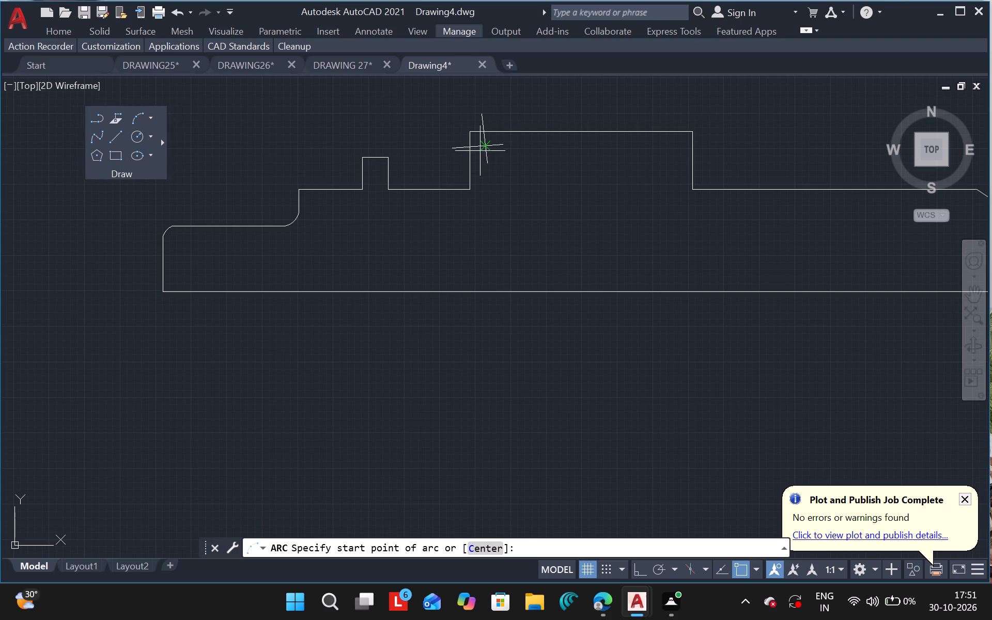
{"action": "left_click_drag", "start_coordinate": [471, 150], "coordinate": [478, 134]}
{"action": "left_click", "coordinate": [478, 134]}
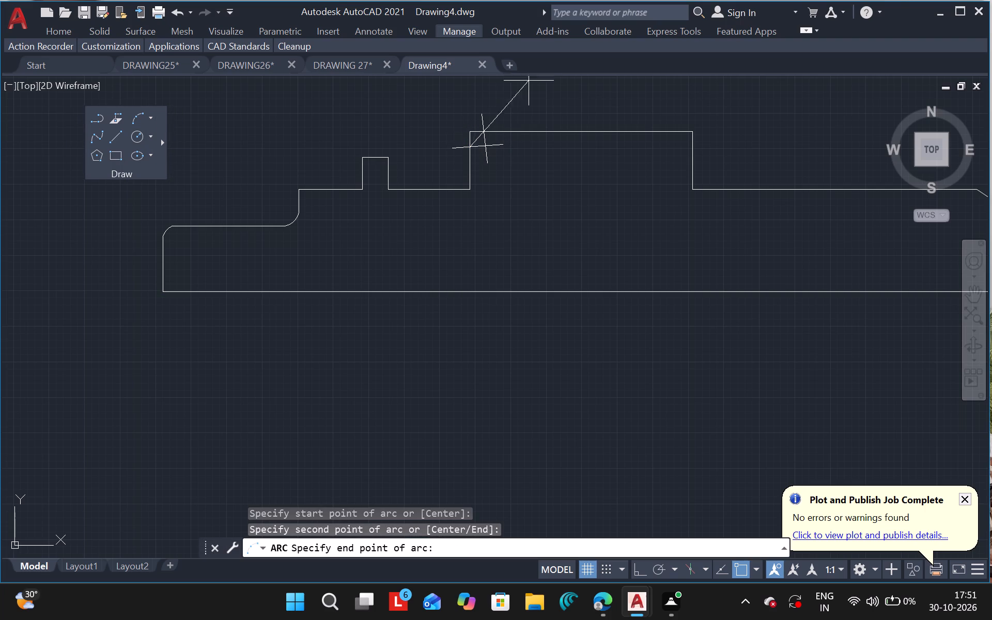
{"action": "left_click", "coordinate": [555, 107]}
{"action": "key", "text": "Escape"}
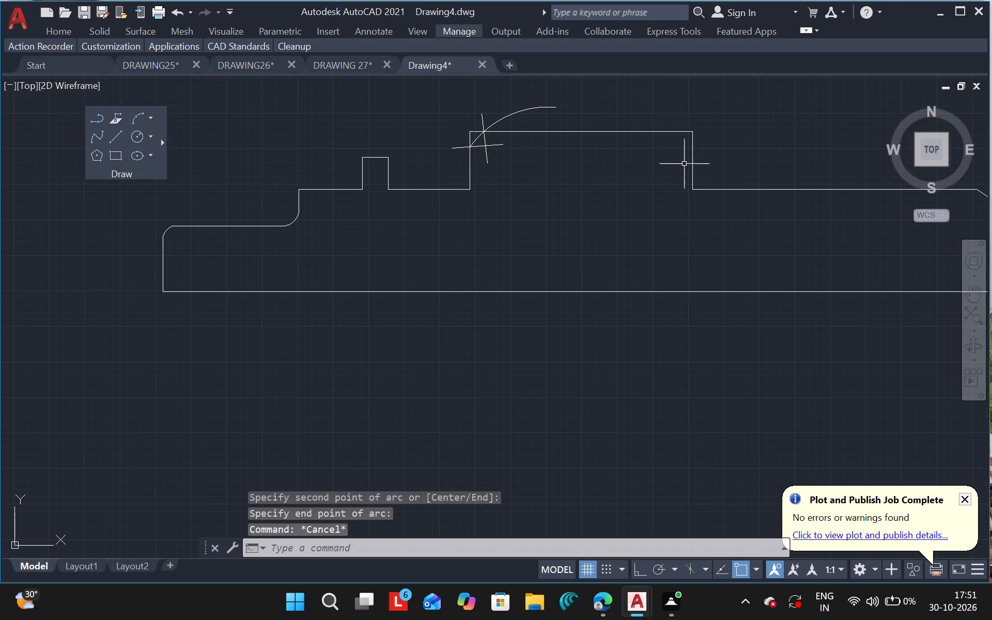
Draw two short crossing guide lines near the tall block's upper-right corner, one across its top edge and one across its right riser.
{"action": "left_click", "coordinate": [109, 136]}
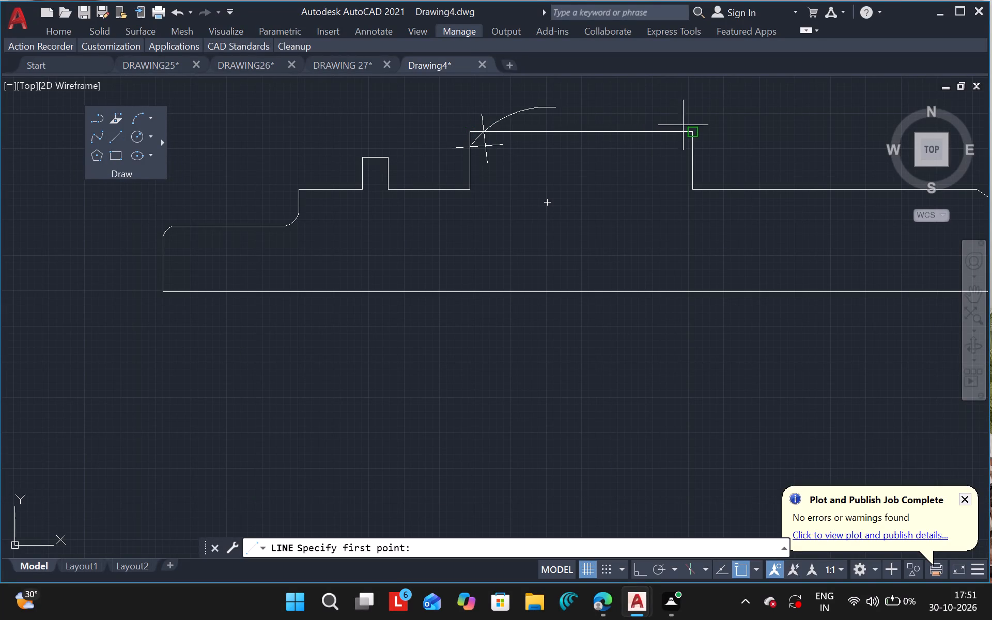
{"action": "left_click_drag", "start_coordinate": [679, 123], "coordinate": [678, 161]}
{"action": "left_click", "coordinate": [678, 161]}
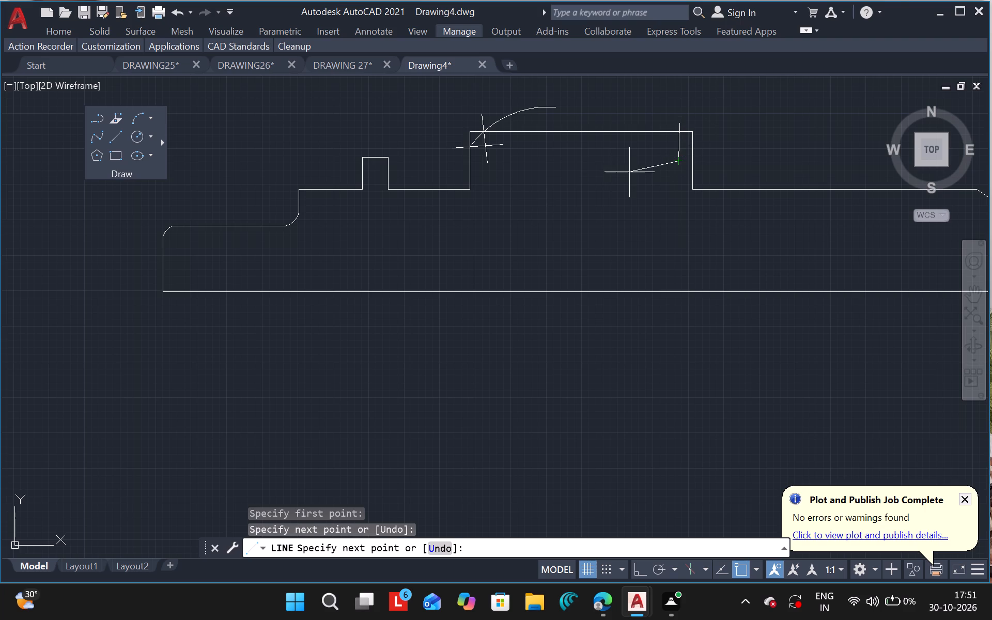
{"action": "key", "text": "Escape"}
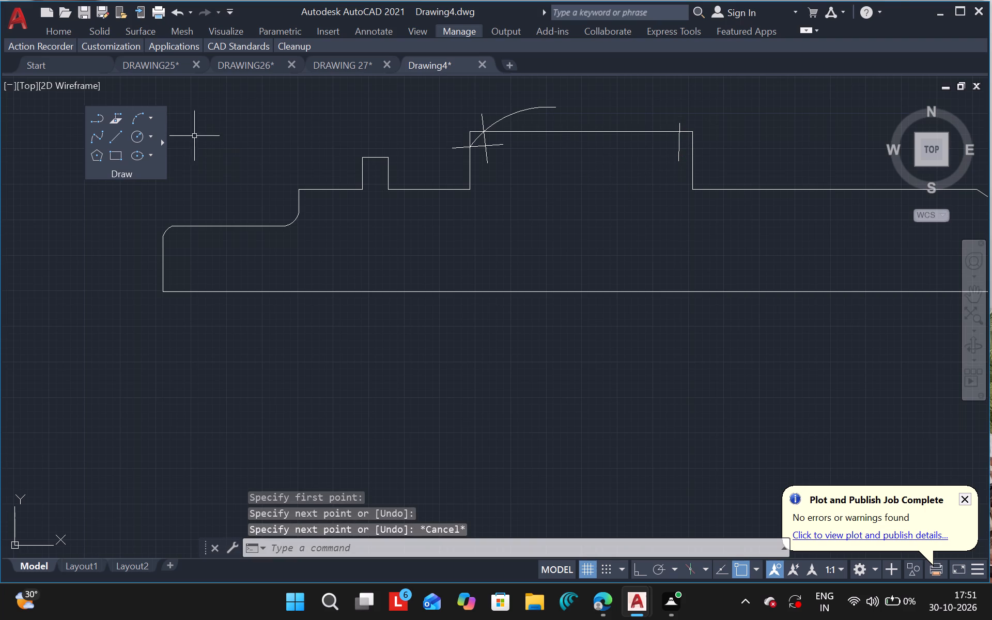
{"action": "left_click", "coordinate": [115, 136]}
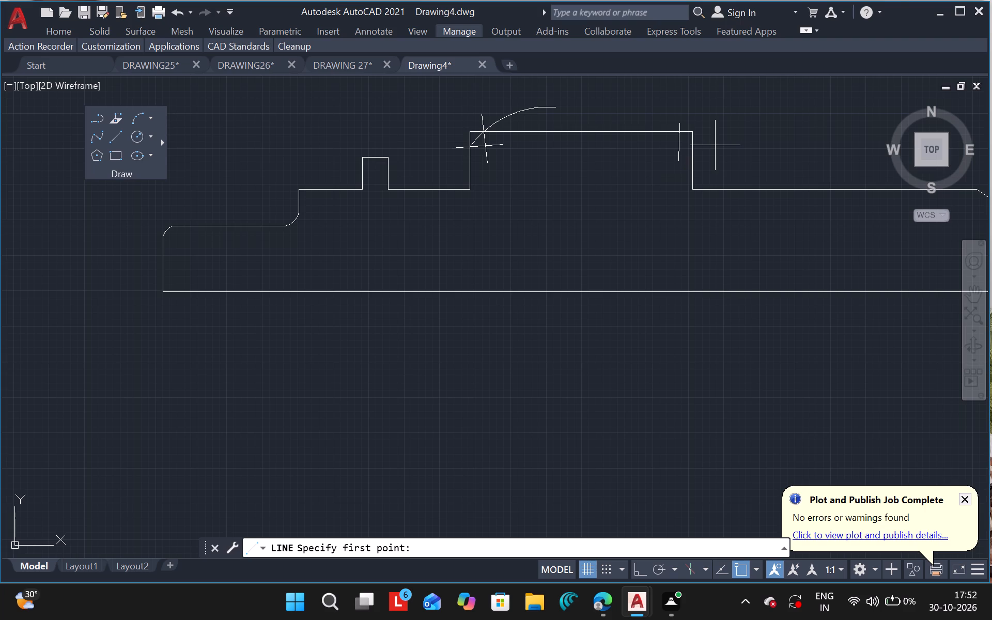
{"action": "left_click_drag", "start_coordinate": [715, 141], "coordinate": [672, 150]}
{"action": "left_click", "coordinate": [672, 150]}
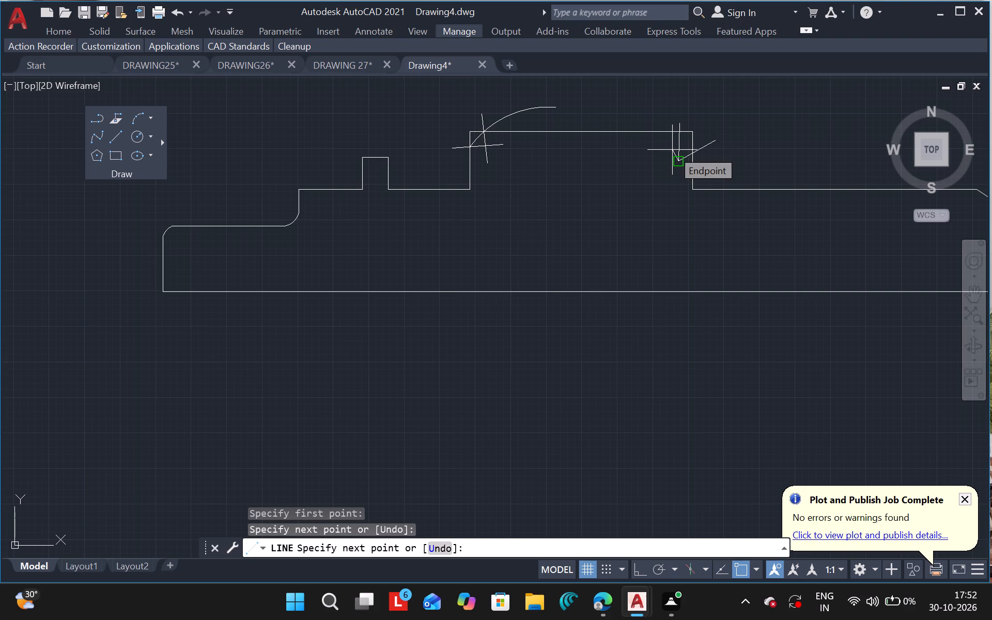
{"action": "key", "text": "ctrl+z"}
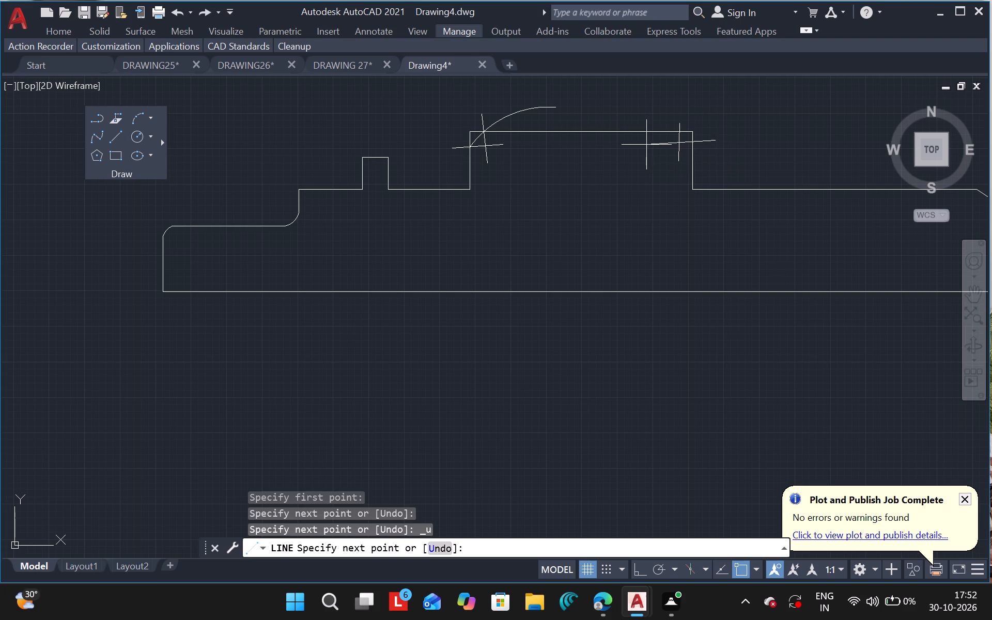
{"action": "left_click", "coordinate": [649, 149]}
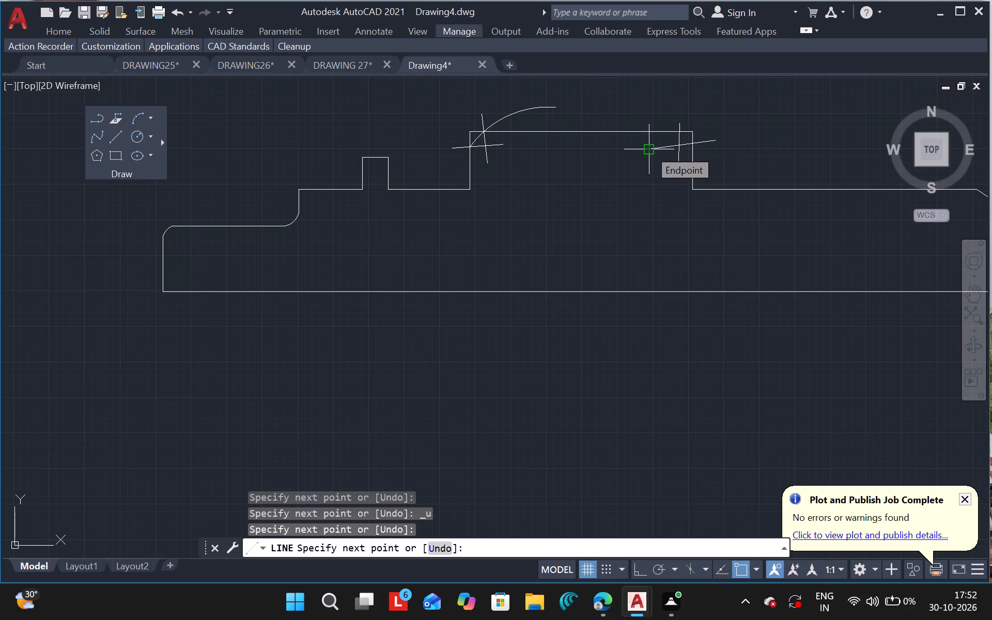
{"action": "key", "text": "Escape"}
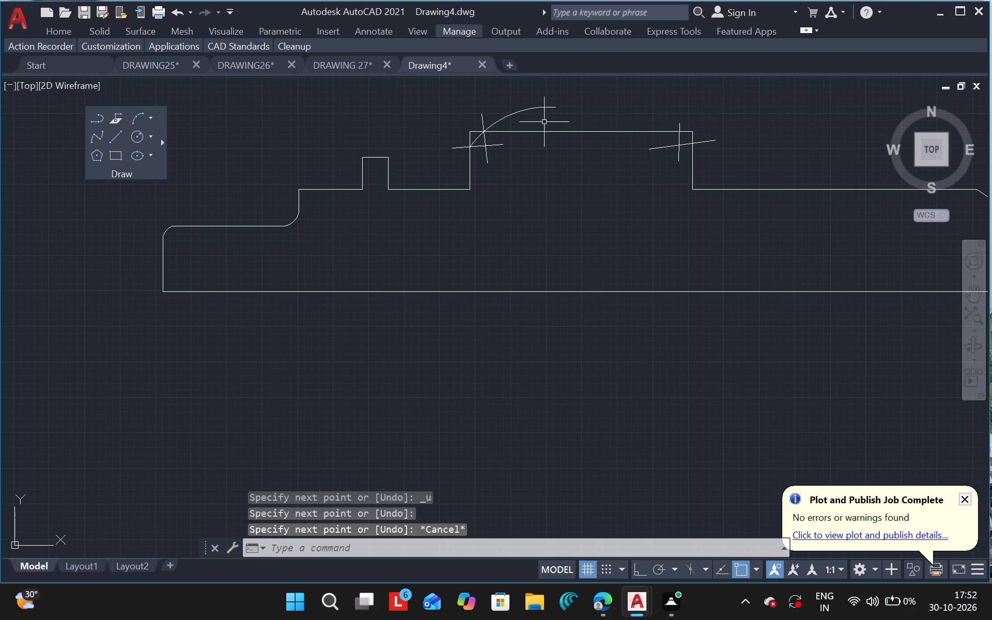
Draw a mirrored-looking three-point arc from the tall block's right riser through its top edge at the guide lines, ending above the block.
{"action": "left_click", "coordinate": [141, 114]}
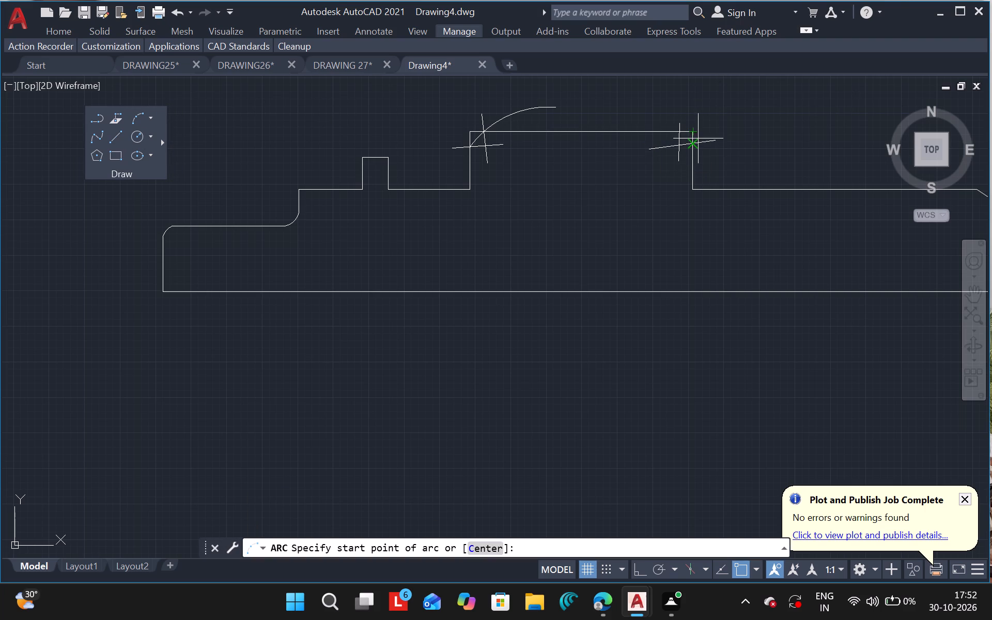
{"action": "left_click_drag", "start_coordinate": [691, 141], "coordinate": [670, 126]}
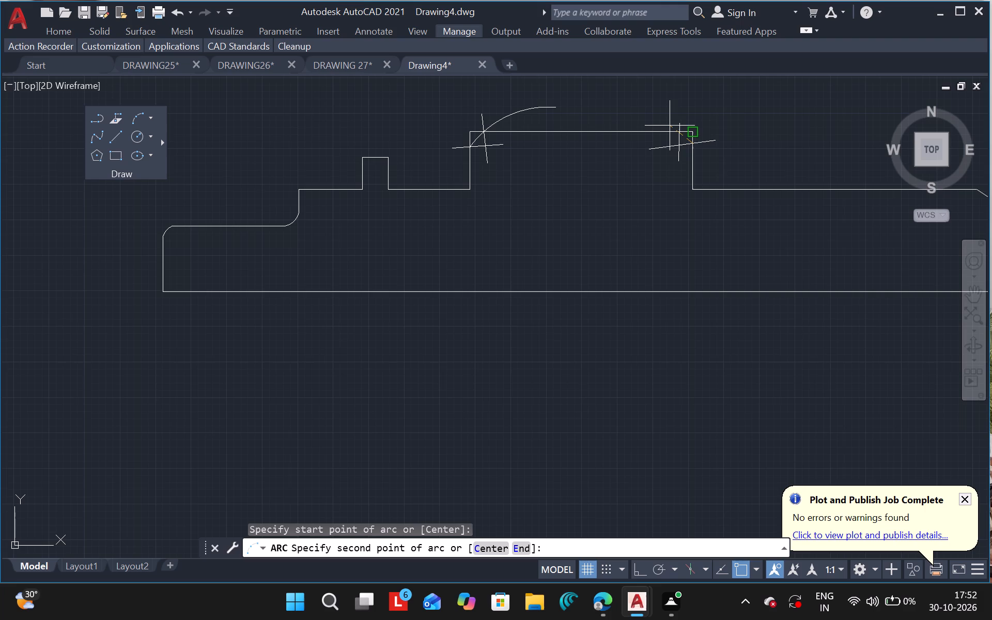
{"action": "left_click_drag", "start_coordinate": [670, 126], "coordinate": [683, 136]}
{"action": "left_click", "coordinate": [683, 136]}
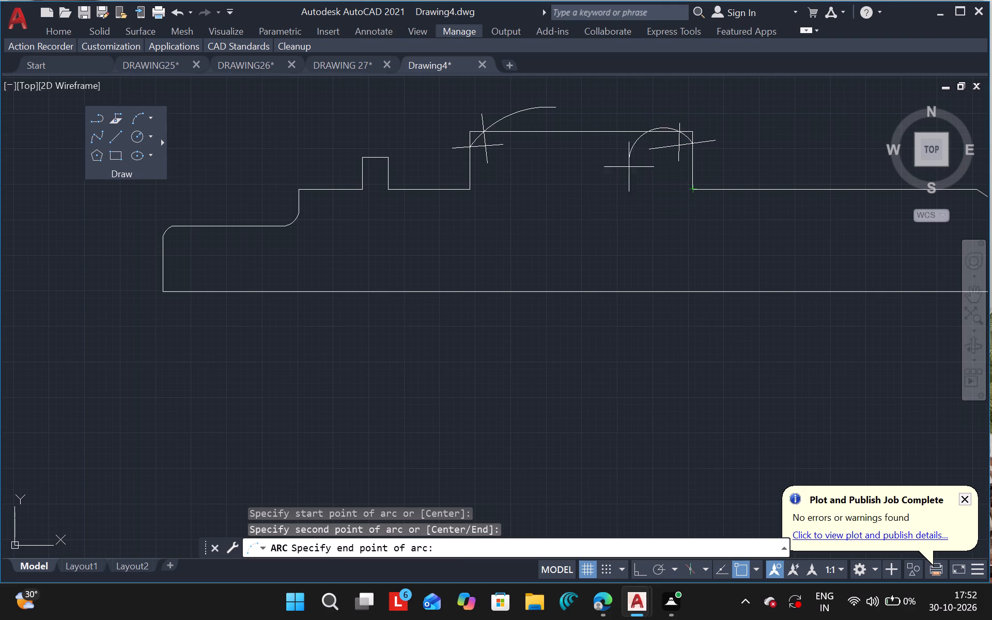
{"action": "left_click", "coordinate": [617, 110]}
{"action": "key", "text": "Escape"}
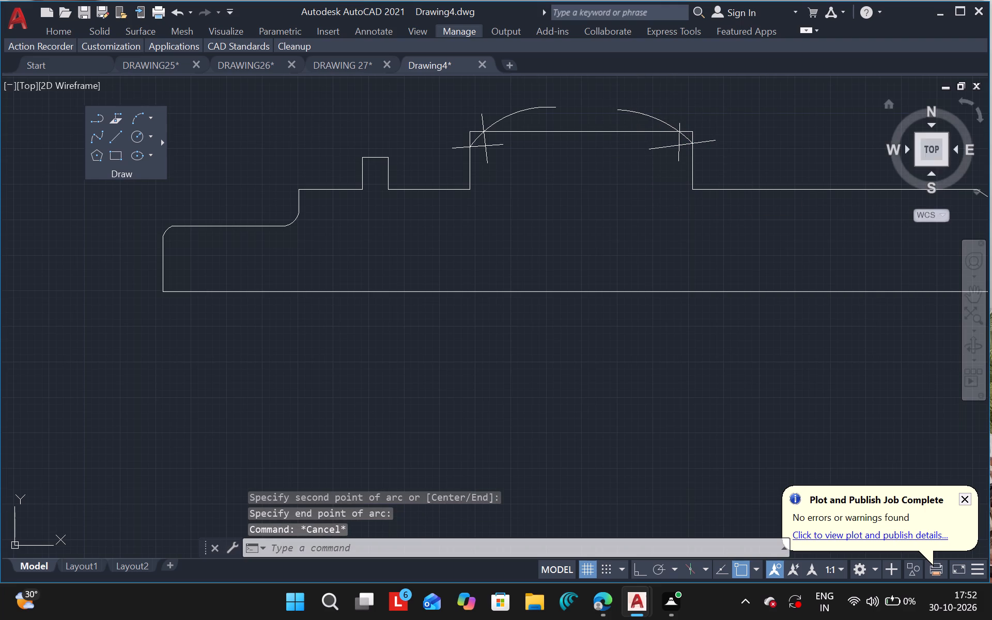
Trim off the parts of both arcs that extend above the tall block's top edge.
{"action": "type", "text": "TR"}
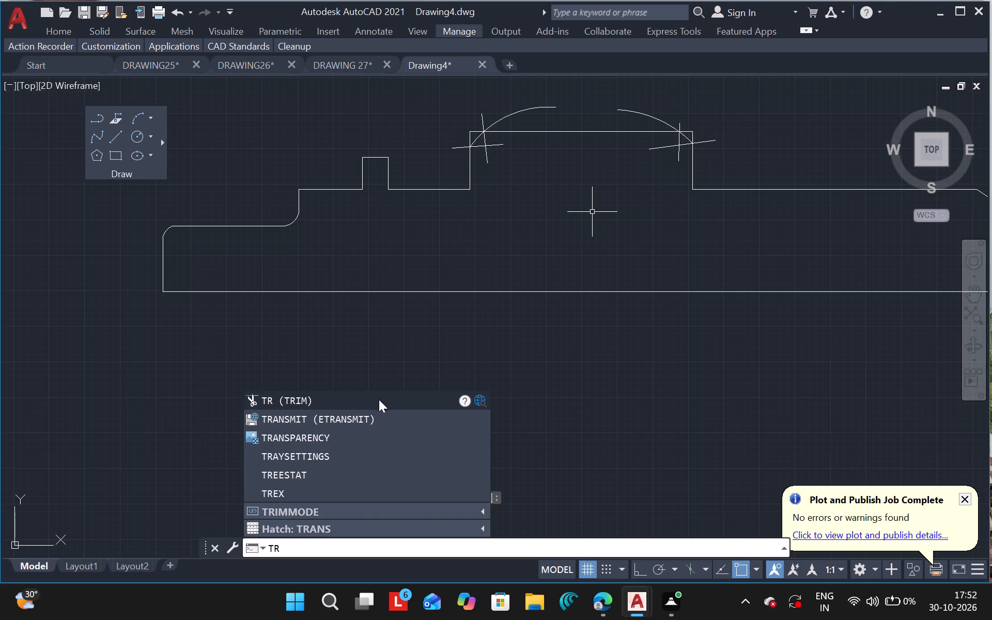
{"action": "left_click", "coordinate": [367, 399]}
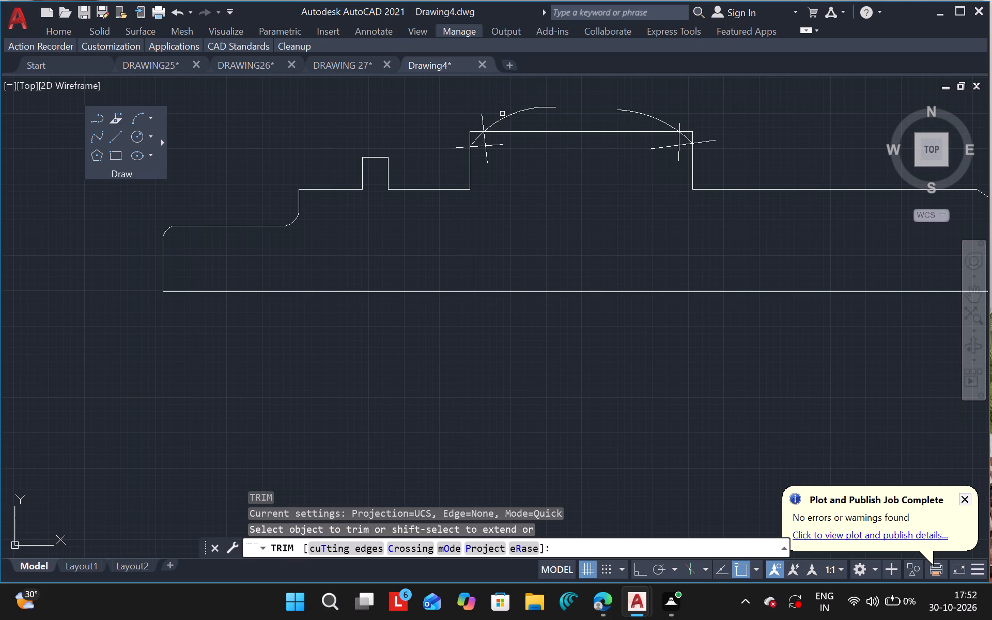
{"action": "left_click_drag", "start_coordinate": [502, 114], "coordinate": [636, 111]}
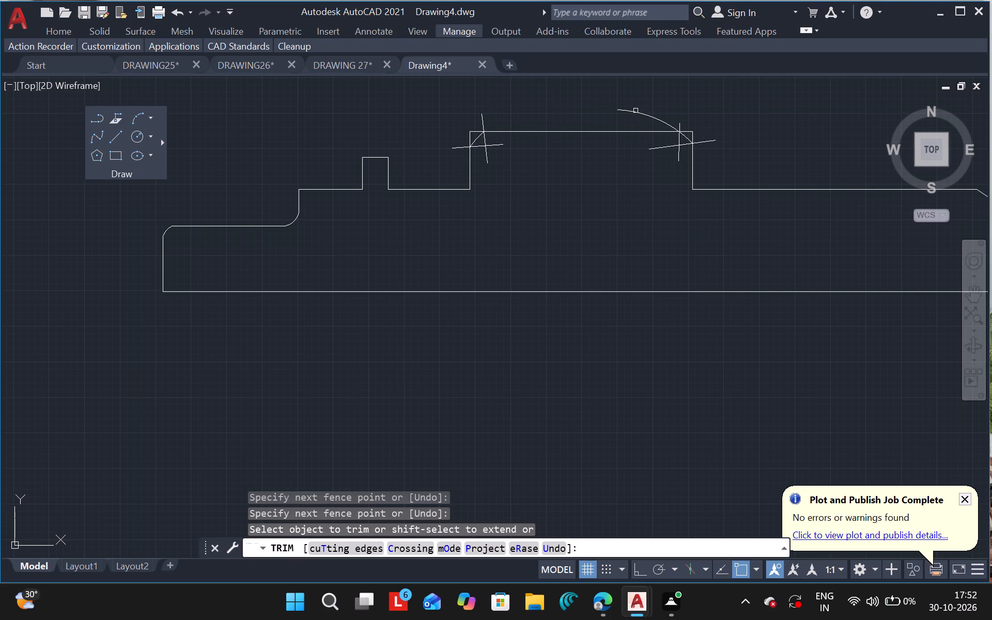
{"action": "left_click_drag", "start_coordinate": [656, 105], "coordinate": [630, 128]}
Trim away both guide lines and the square corner outside the arc at the tall block's upper-right corner.
{"action": "left_click_drag", "start_coordinate": [678, 148], "coordinate": [679, 142]}
{"action": "left_click", "coordinate": [679, 142]}
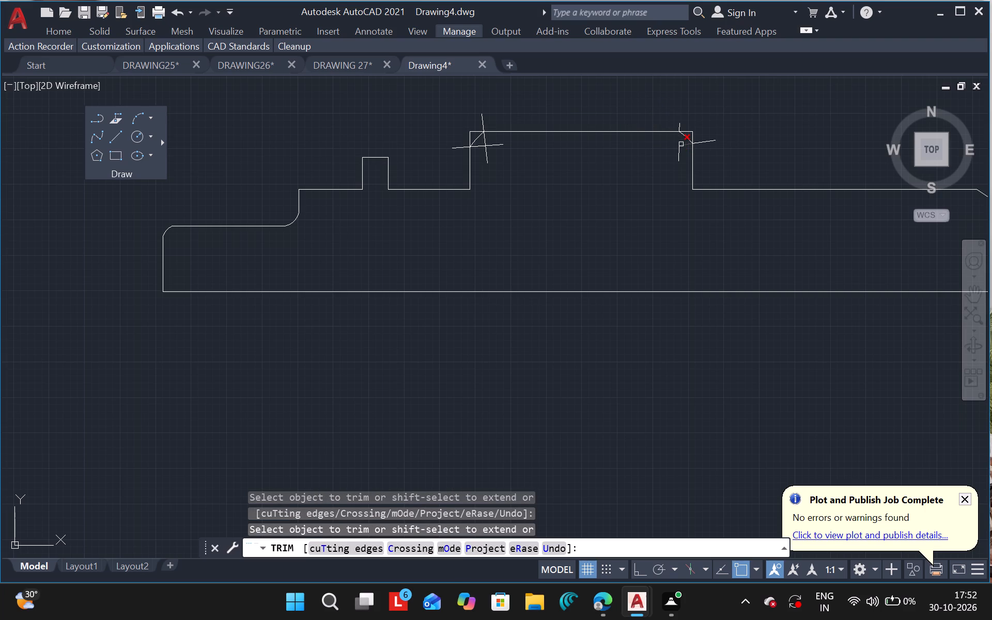
{"action": "left_click_drag", "start_coordinate": [681, 144], "coordinate": [680, 150]}
{"action": "left_click", "coordinate": [680, 150]}
{"action": "left_click_drag", "start_coordinate": [704, 142], "coordinate": [691, 132]}
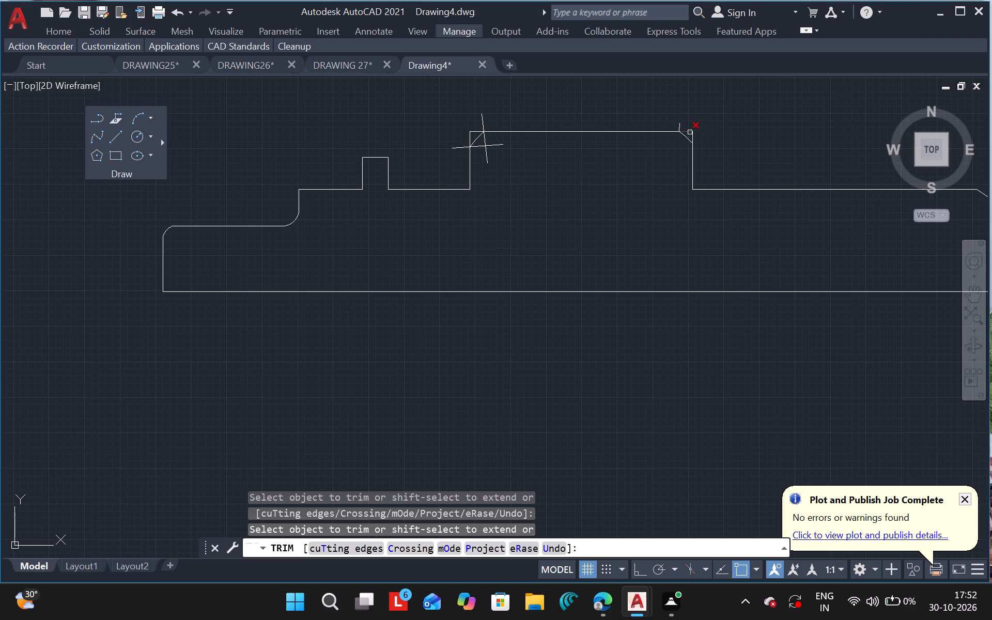
{"action": "left_click", "coordinate": [690, 132]}
{"action": "left_click_drag", "start_coordinate": [694, 136], "coordinate": [679, 127]}
{"action": "left_click_drag", "start_coordinate": [679, 127], "coordinate": [607, 111]}
Trim away both guide lines and the square corner outside the arc at the tall block's upper-left corner.
{"action": "left_click_drag", "start_coordinate": [607, 111], "coordinate": [484, 120]}
{"action": "left_click_drag", "start_coordinate": [484, 120], "coordinate": [503, 181]}
{"action": "left_click_drag", "start_coordinate": [503, 181], "coordinate": [486, 153]}
{"action": "left_click_drag", "start_coordinate": [486, 153], "coordinate": [486, 147]}
{"action": "left_click", "coordinate": [486, 147]}
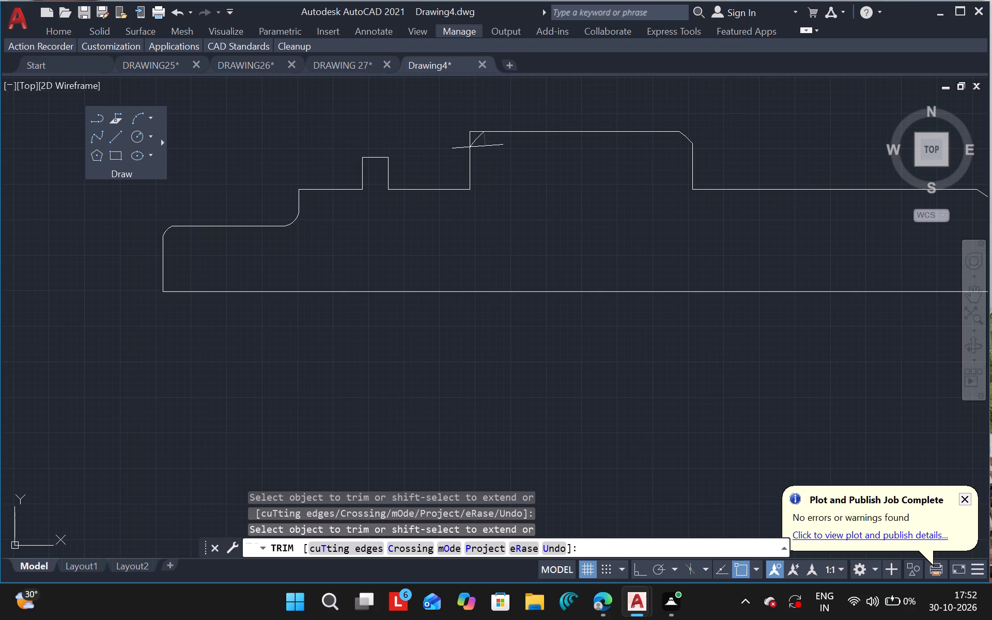
{"action": "left_click", "coordinate": [485, 147]}
{"action": "left_click_drag", "start_coordinate": [456, 150], "coordinate": [471, 132]}
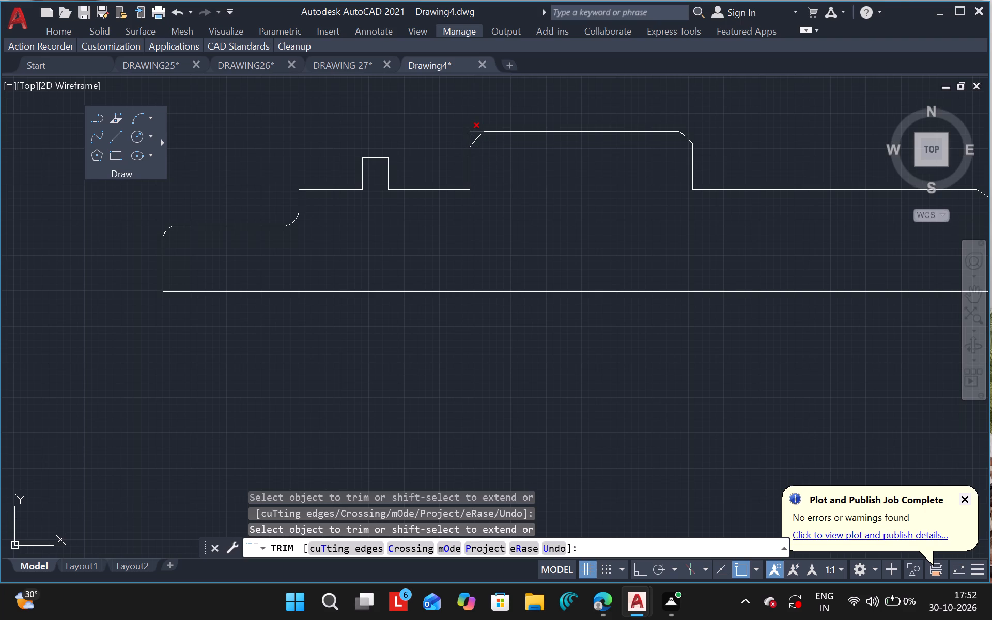
{"action": "left_click", "coordinate": [471, 132]}
{"action": "left_click_drag", "start_coordinate": [471, 133], "coordinate": [615, 114]}
{"action": "key", "text": "Escape"}
Draw a small circle just below and to the left of the outline's lower-left corner.
{"action": "left_click", "coordinate": [134, 137]}
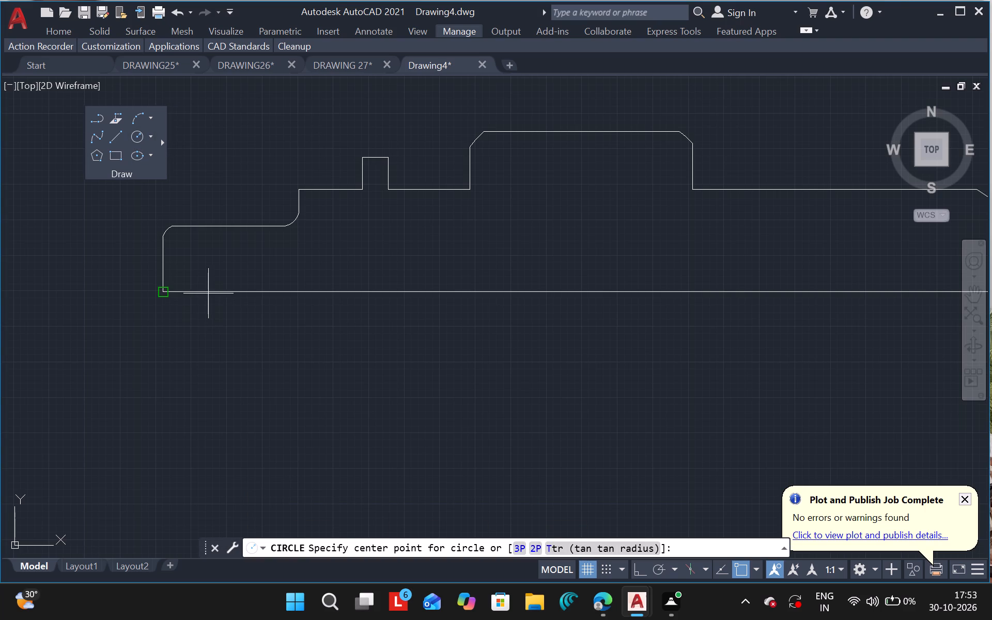
{"action": "left_click_drag", "start_coordinate": [130, 352], "coordinate": [130, 353]}
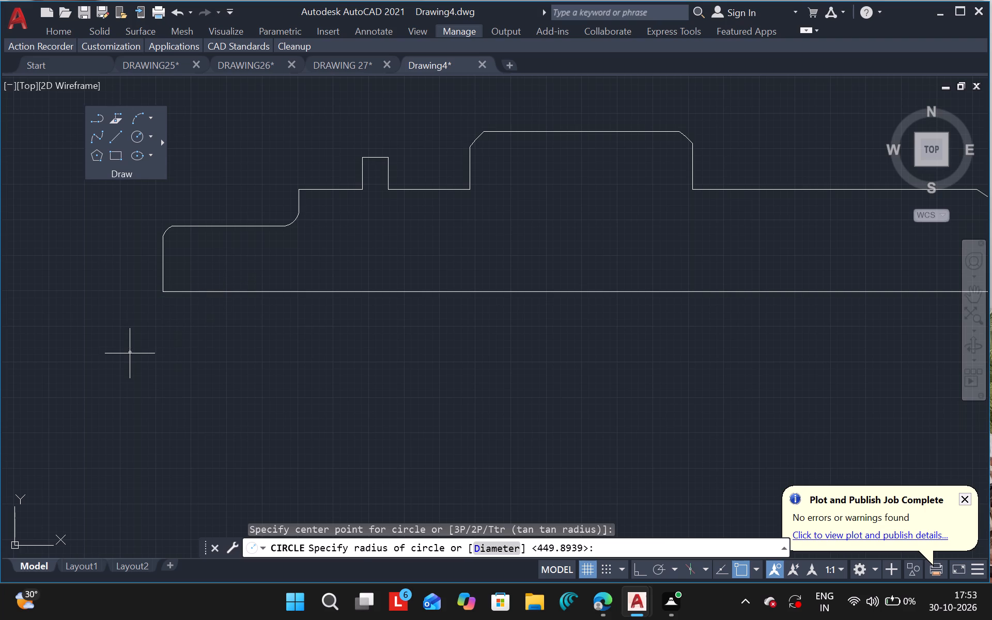
{"action": "left_click_drag", "start_coordinate": [130, 353], "coordinate": [131, 364]}
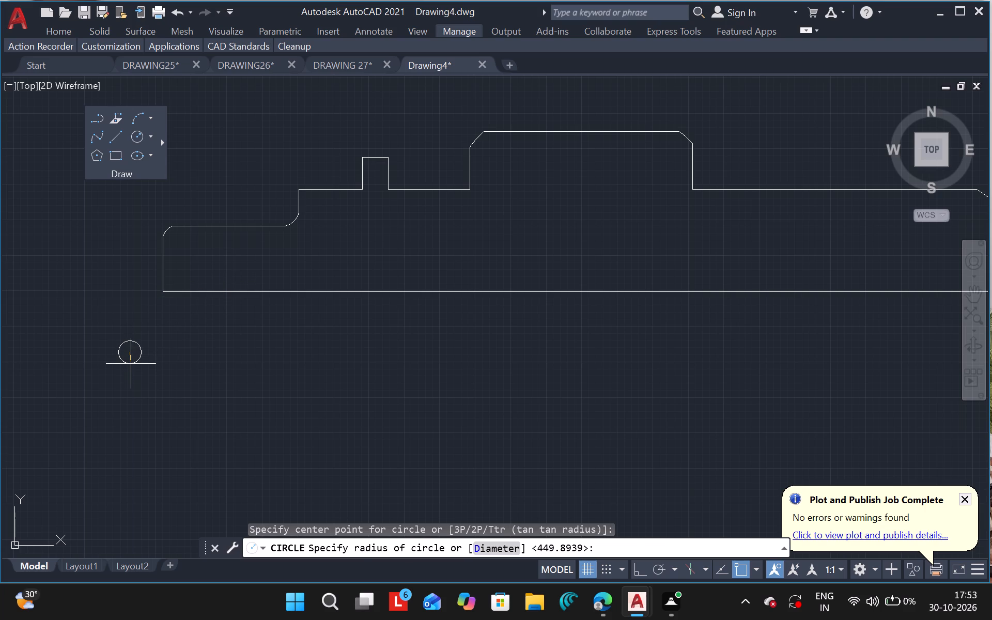
{"action": "left_click", "coordinate": [134, 371]}
Move the small circle up and right onto the outline's bottom edge, near its lower-left corner.
{"action": "left_click_drag", "start_coordinate": [87, 320], "coordinate": [52, 325]}
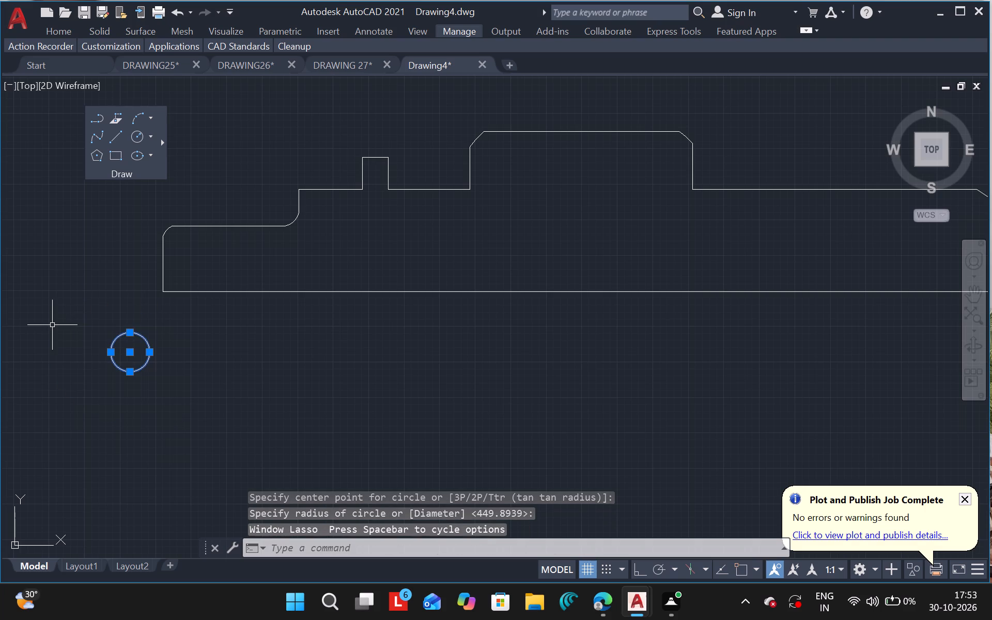
{"action": "type", "text": "MO"}
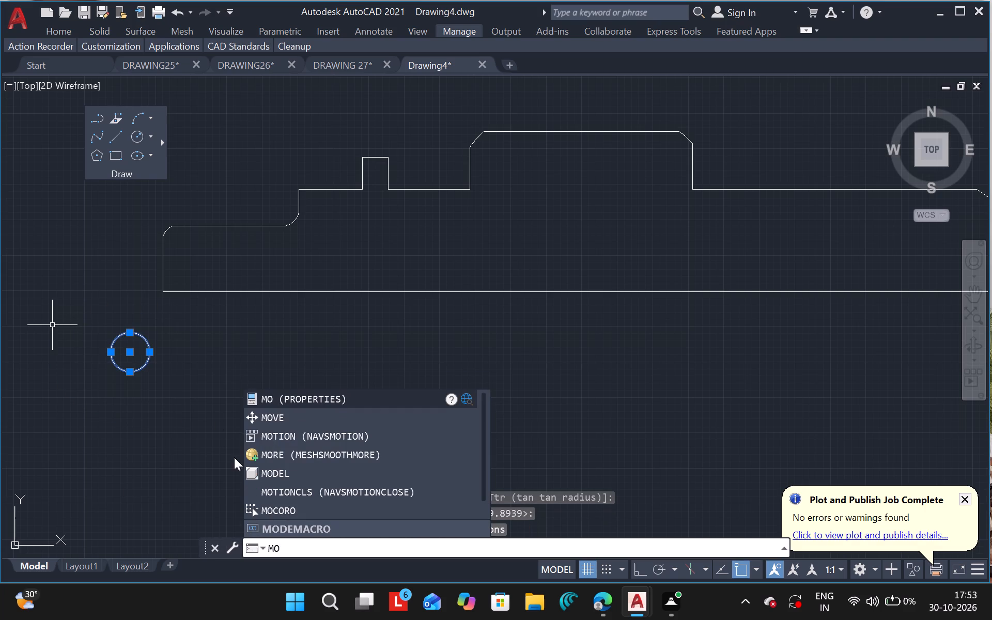
{"action": "left_click", "coordinate": [287, 416]}
{"action": "left_click_drag", "start_coordinate": [508, 401], "coordinate": [596, 383]}
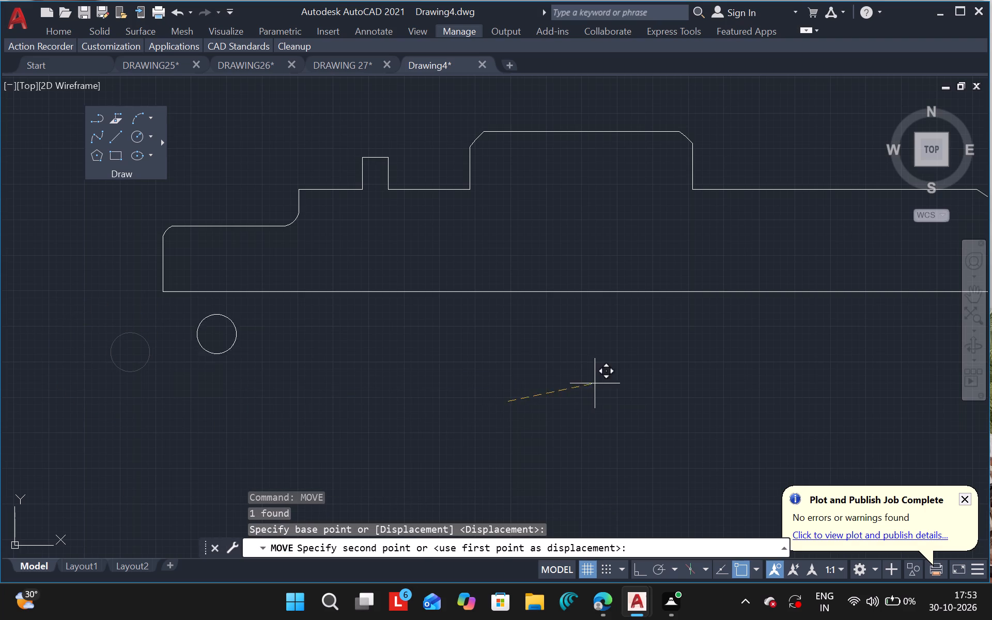
{"action": "left_click_drag", "start_coordinate": [596, 383], "coordinate": [590, 345]}
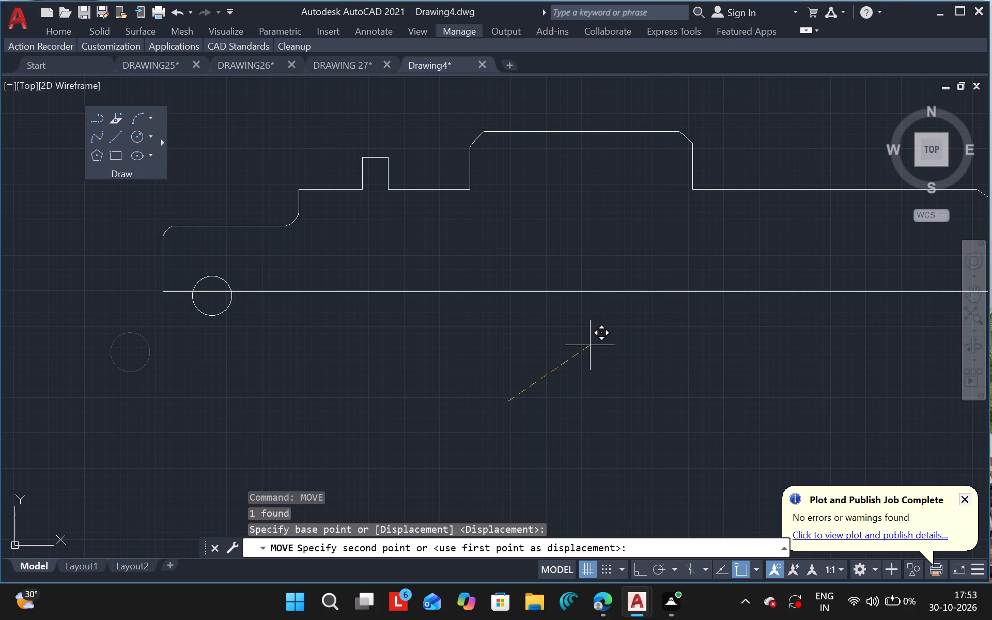
{"action": "left_click", "coordinate": [616, 345]}
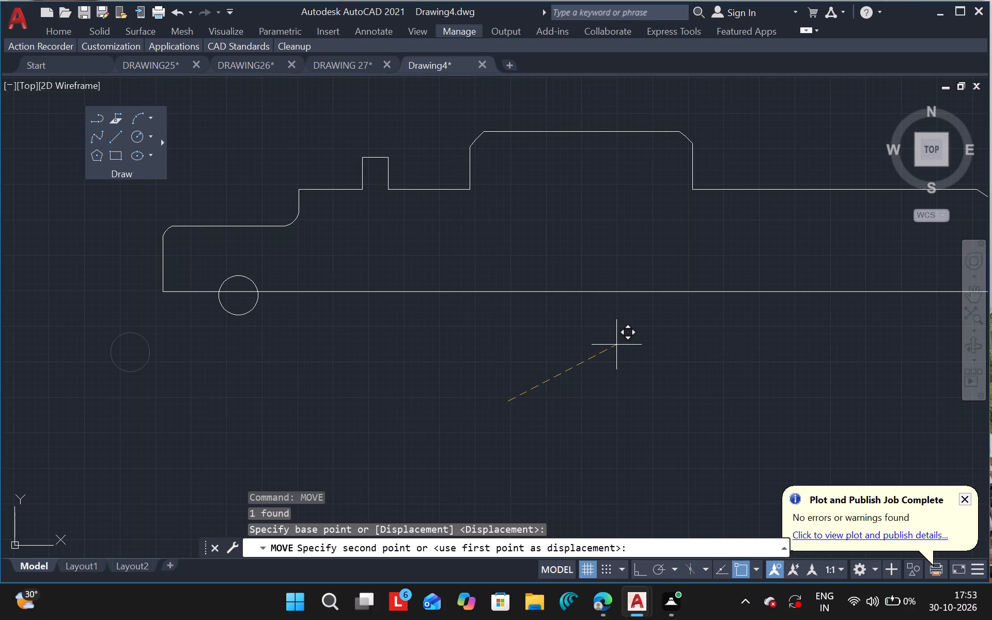
{"action": "key", "text": "Escape"}
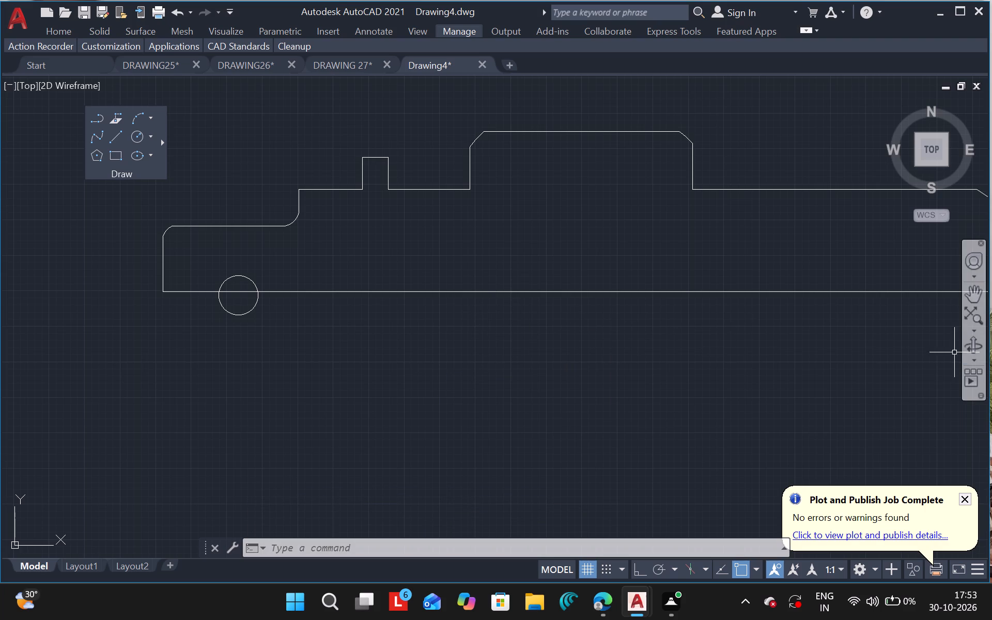
Orbit to the underside of the profile and examine the whole outline with its circle.
{"action": "left_click", "coordinate": [970, 347]}
{"action": "left_click_drag", "start_coordinate": [866, 354], "coordinate": [841, 345]}
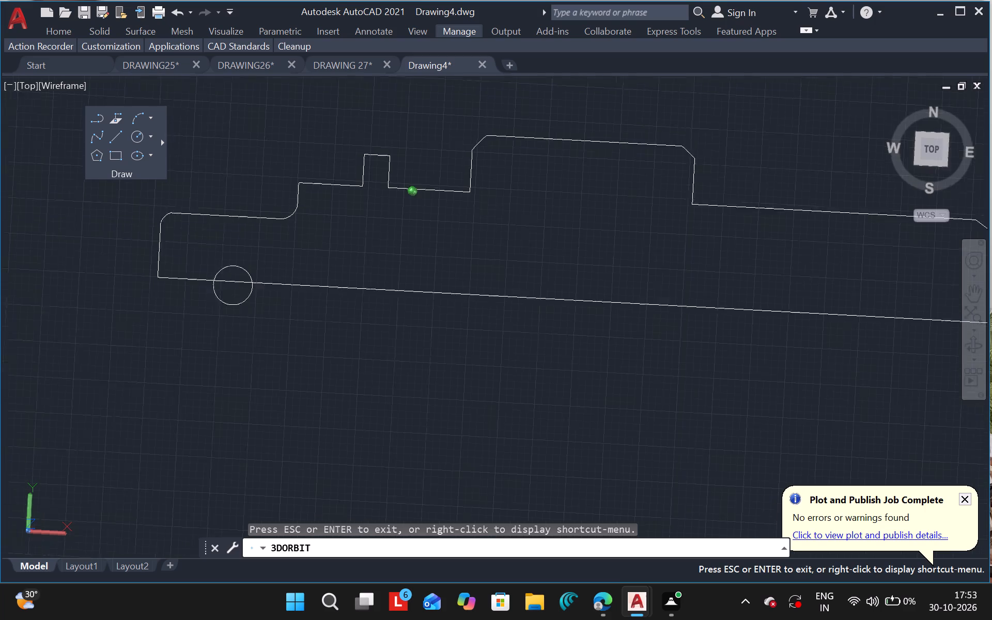
{"action": "left_click_drag", "start_coordinate": [841, 345], "coordinate": [786, 254]}
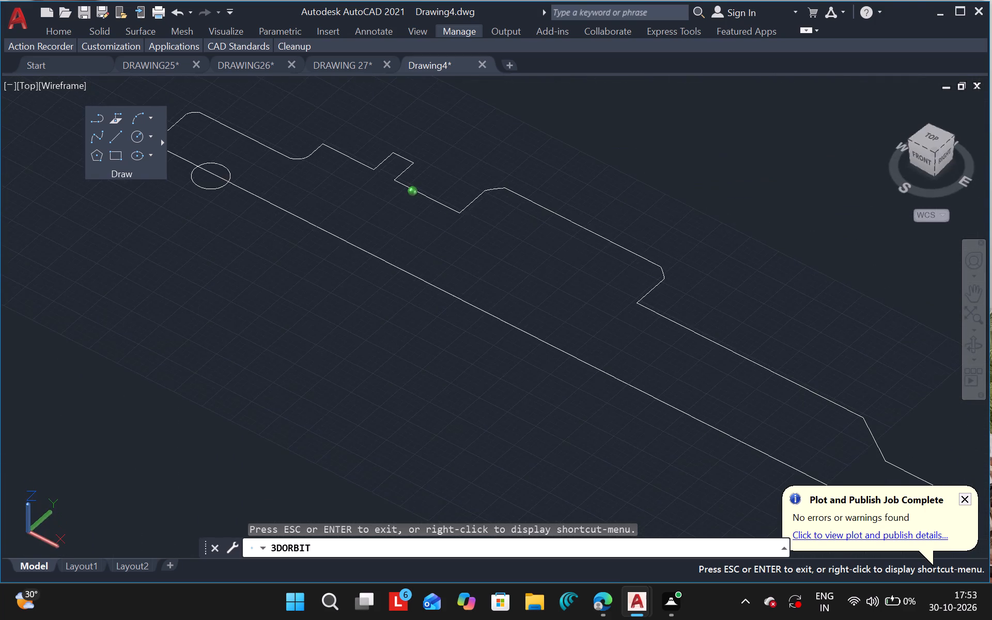
{"action": "left_click_drag", "start_coordinate": [786, 254], "coordinate": [644, 56]}
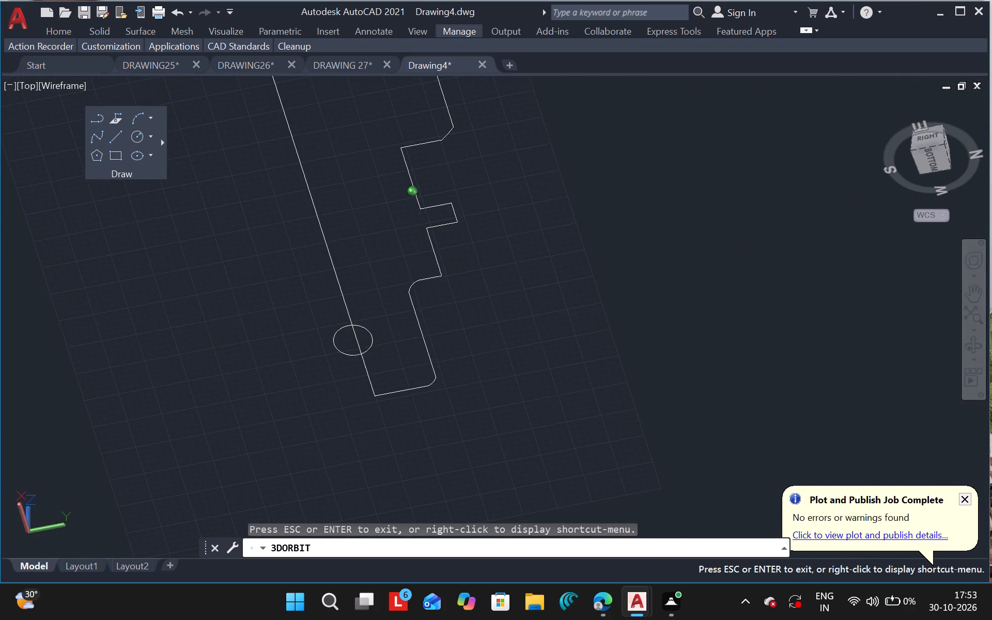
{"action": "left_click_drag", "start_coordinate": [644, 56], "coordinate": [526, 48]}
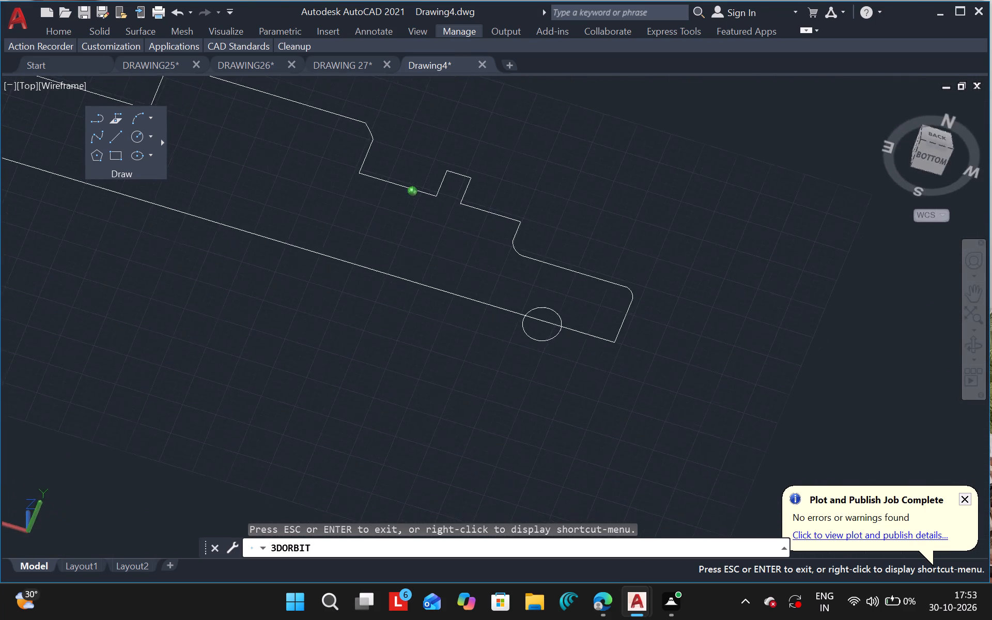
{"action": "left_click_drag", "start_coordinate": [526, 48], "coordinate": [467, 24]}
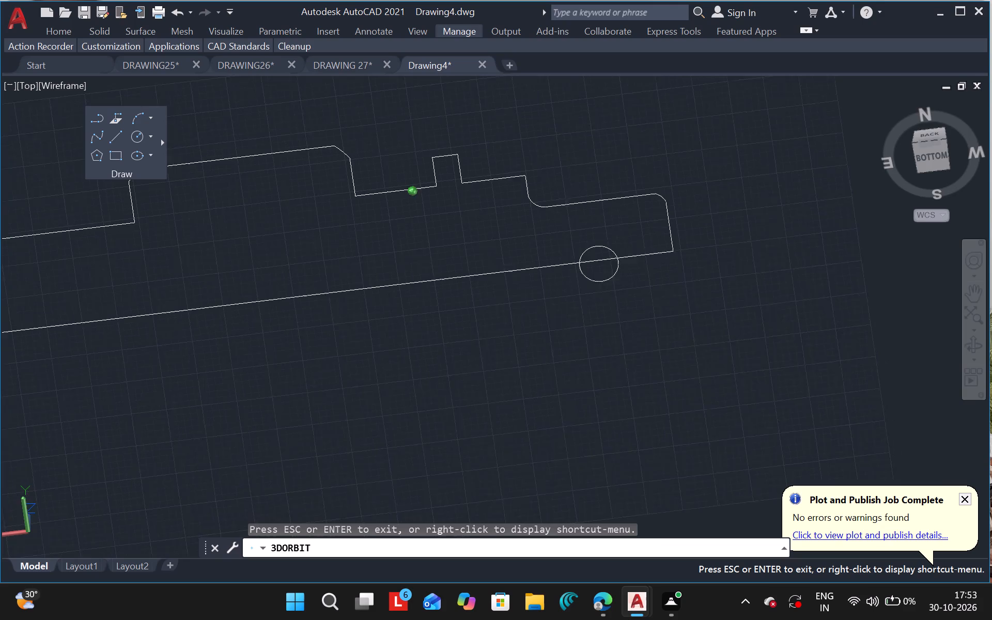
{"action": "left_click_drag", "start_coordinate": [467, 24], "coordinate": [467, 17]}
{"action": "key", "text": "Escape"}
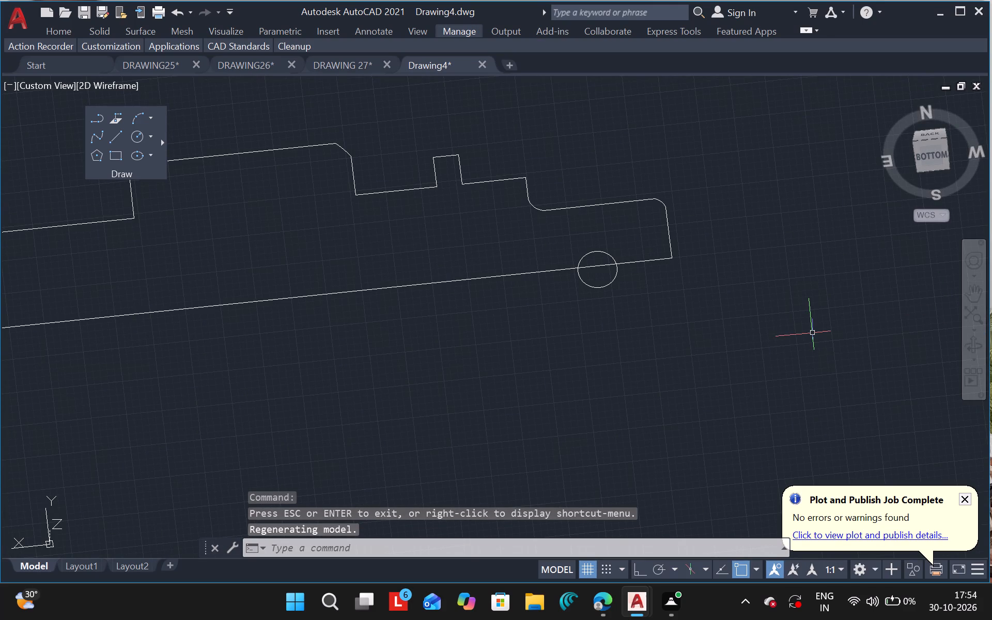
{"action": "type", "text": "PA"}
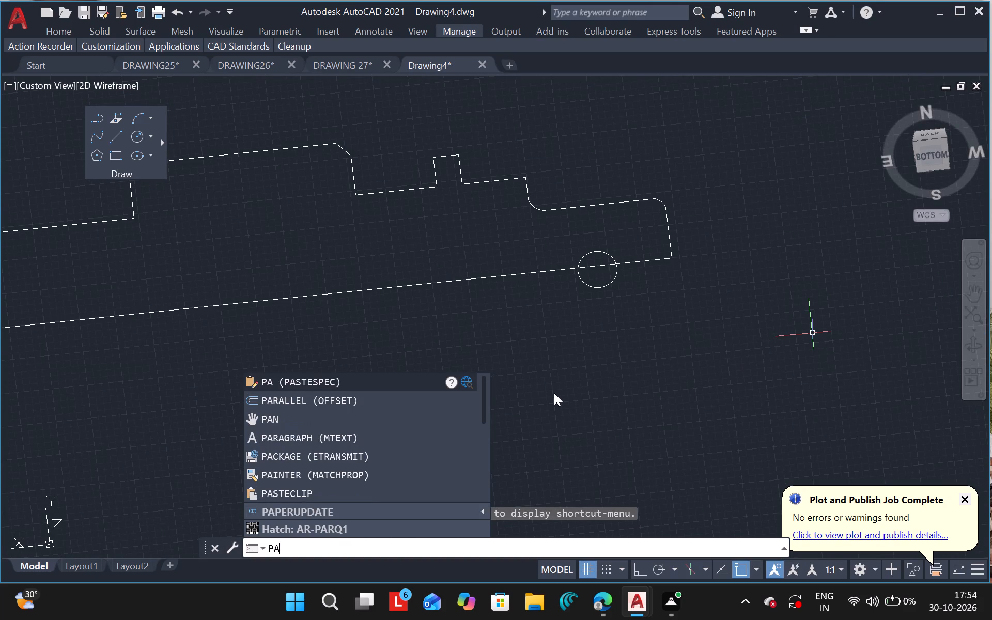
{"action": "left_click", "coordinate": [357, 427]}
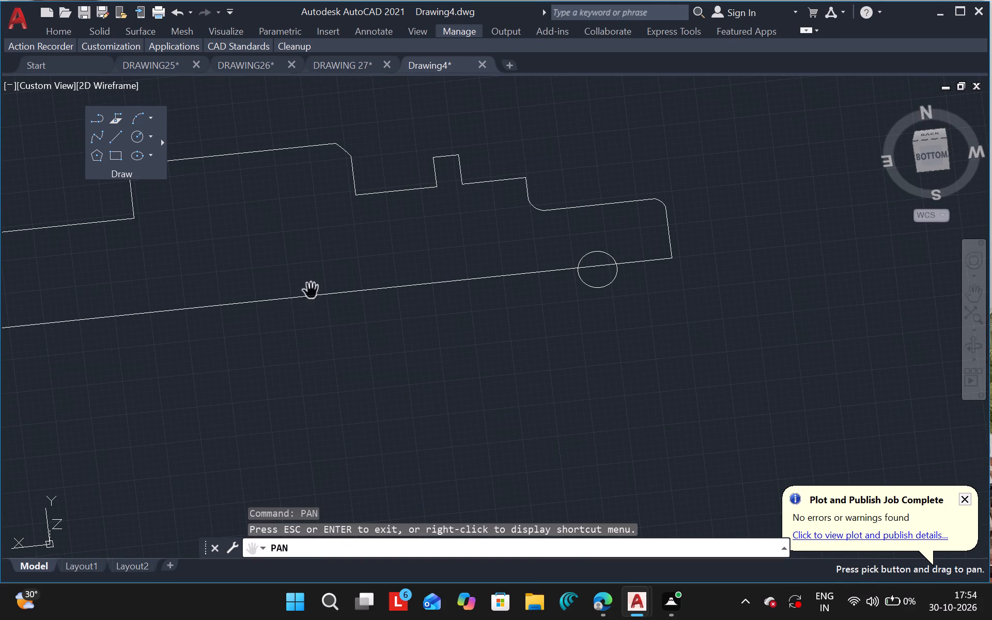
{"action": "left_click_drag", "start_coordinate": [311, 291], "coordinate": [551, 300]}
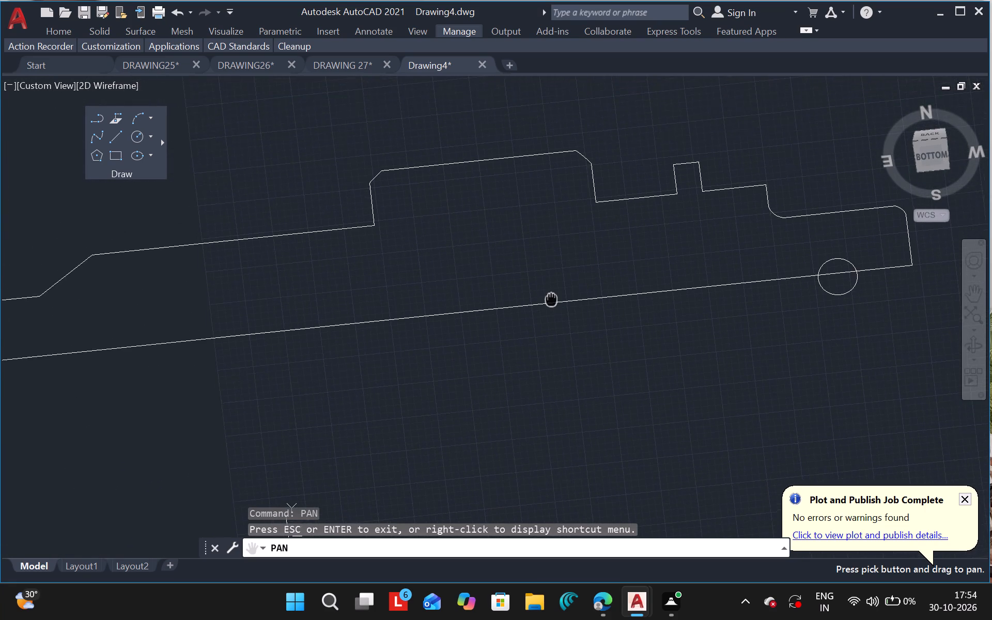
{"action": "left_click_drag", "start_coordinate": [551, 300], "coordinate": [577, 294]}
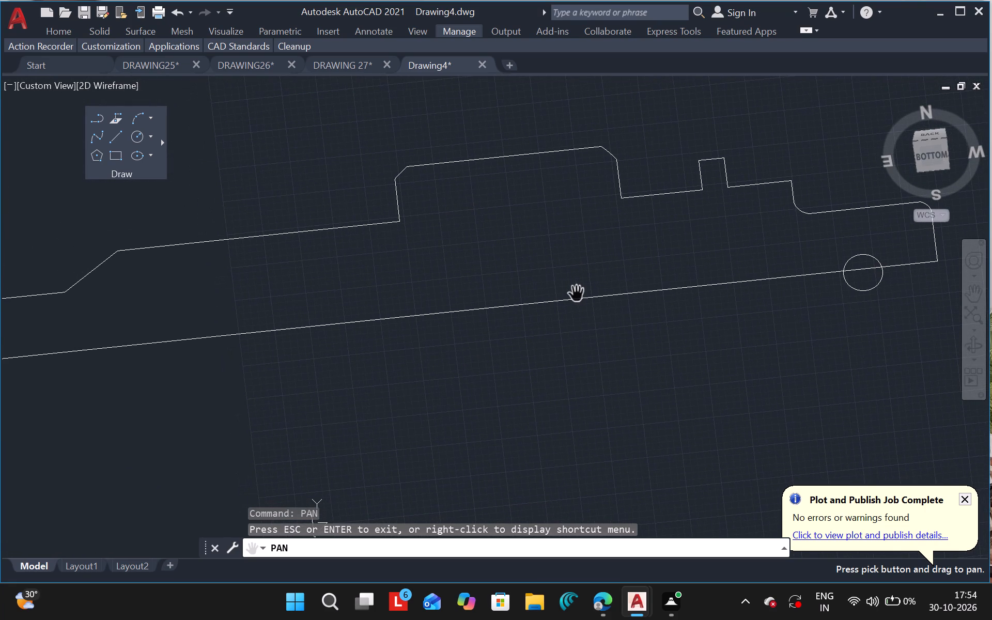
{"action": "scroll", "coordinate": [577, 294], "scroll_direction": "down", "scroll_amount": 2, "text": "ctrl"}
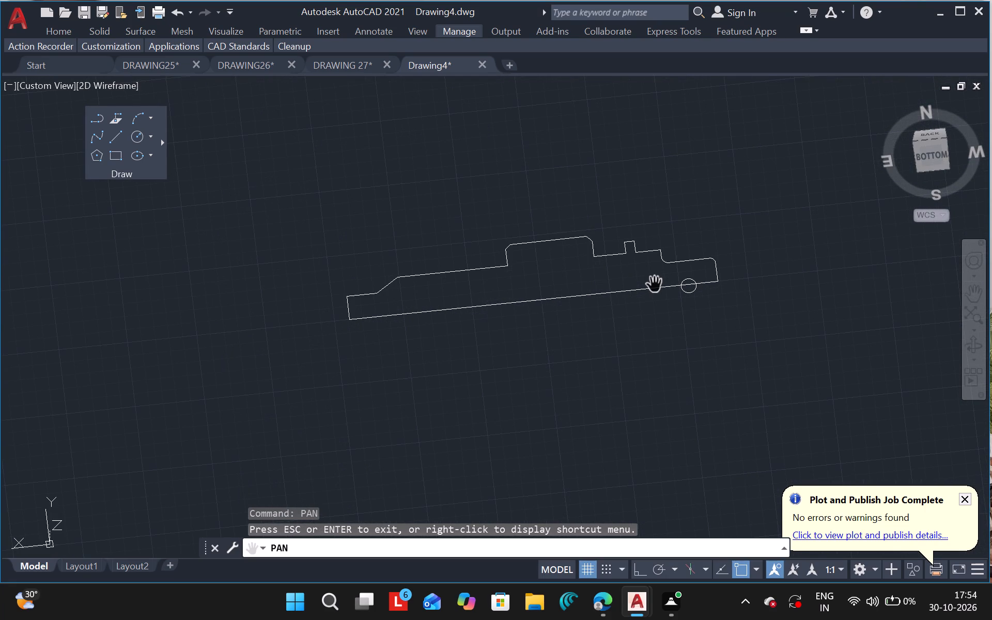
{"action": "key", "text": "Escape"}
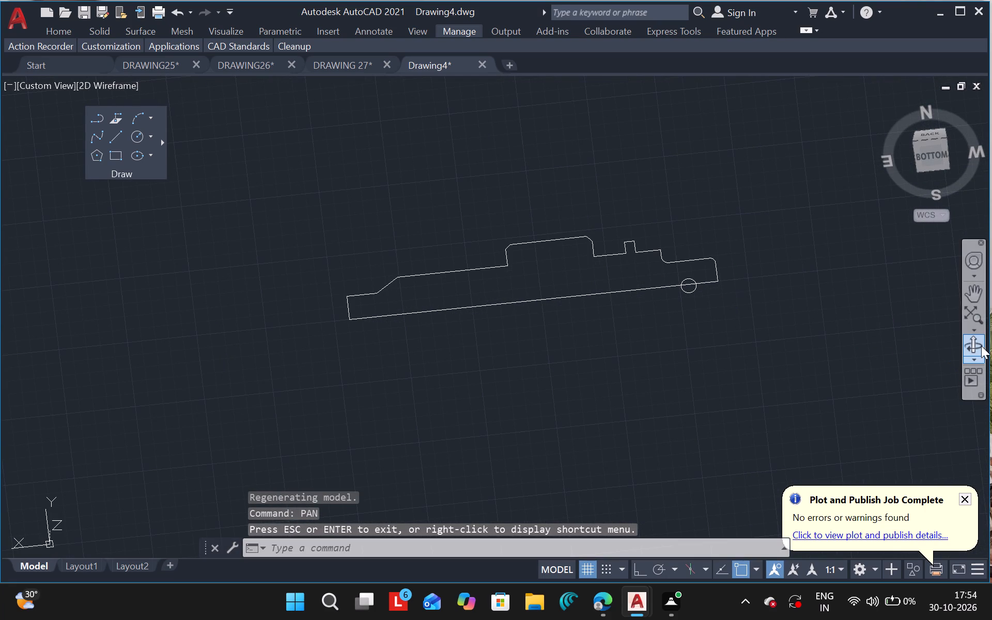
Orbit the outline from the underside around to a top view in which its long edge runs vertically.
{"action": "left_click", "coordinate": [985, 346]}
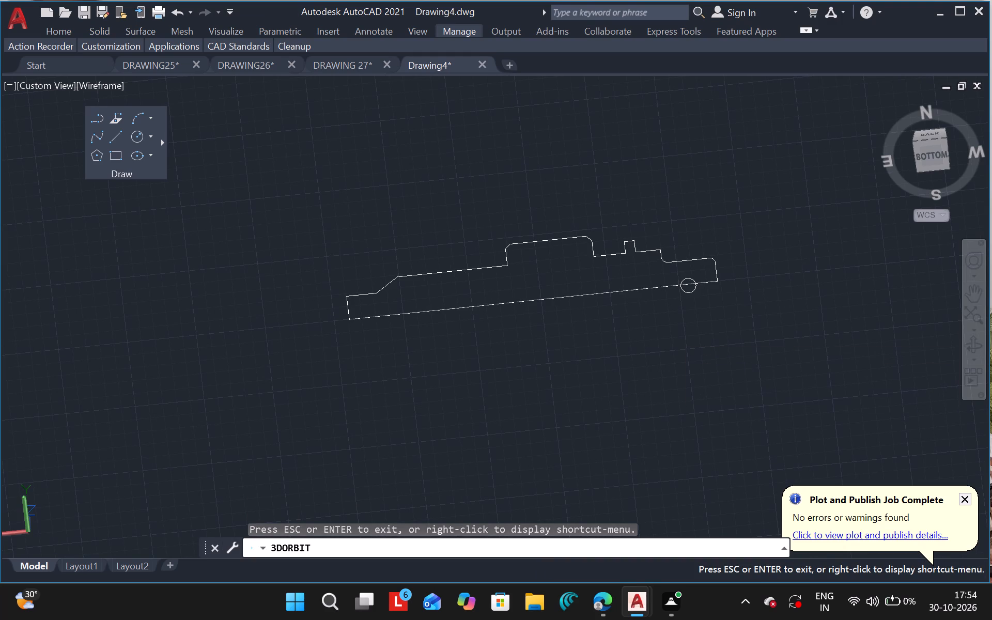
{"action": "left_click_drag", "start_coordinate": [643, 318], "coordinate": [481, 136]}
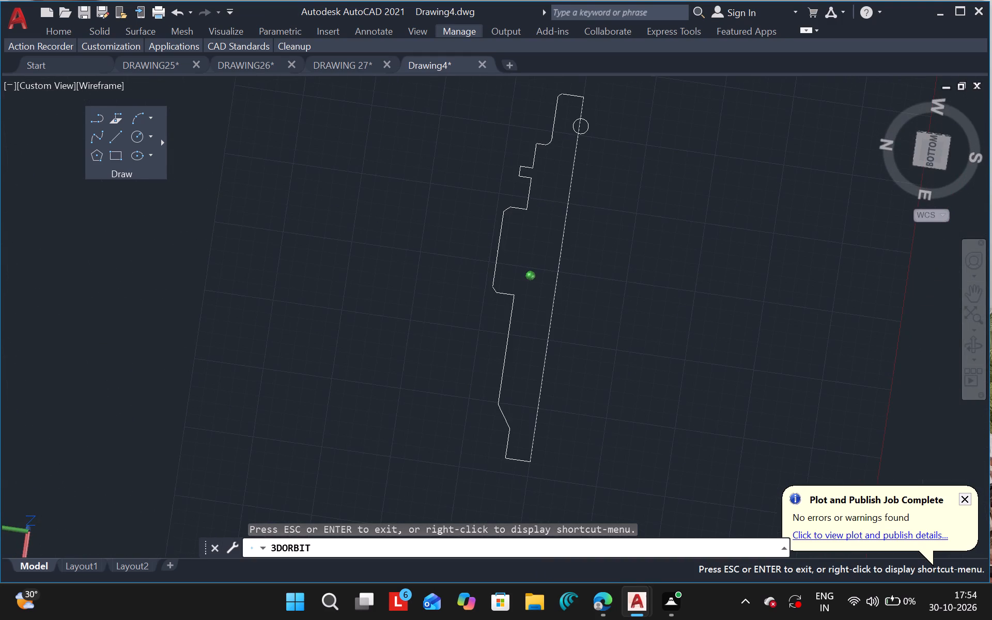
{"action": "left_click_drag", "start_coordinate": [481, 136], "coordinate": [462, 135]}
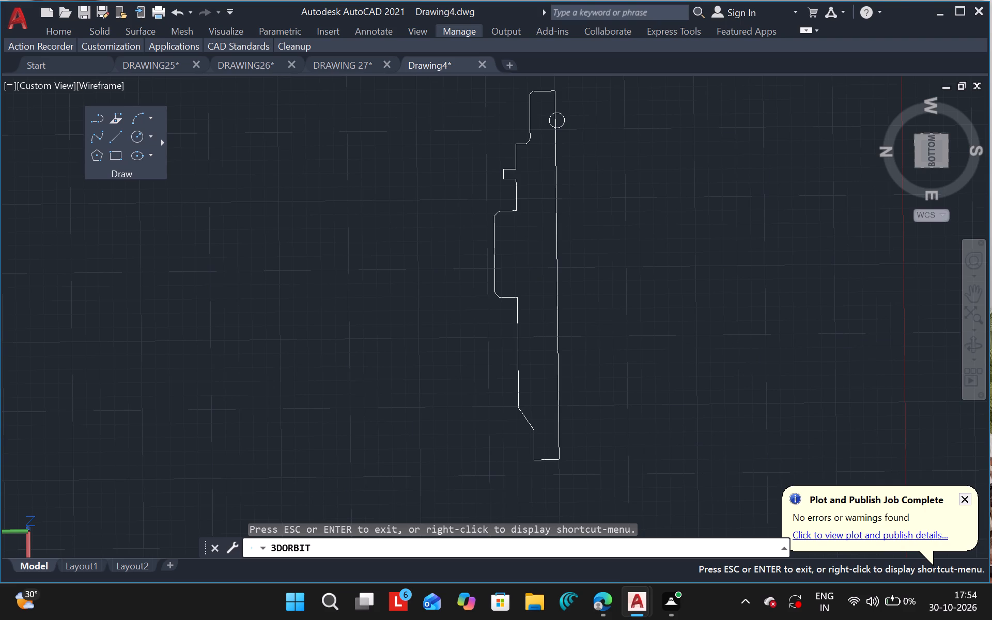
{"action": "left_click_drag", "start_coordinate": [462, 135], "coordinate": [538, 70]}
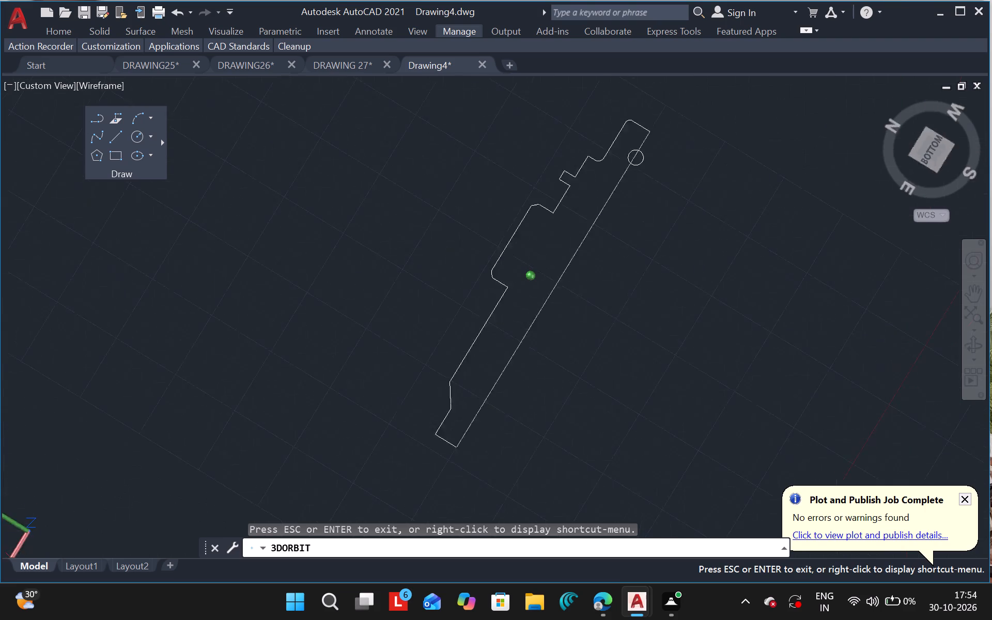
{"action": "left_click_drag", "start_coordinate": [538, 70], "coordinate": [478, 349]}
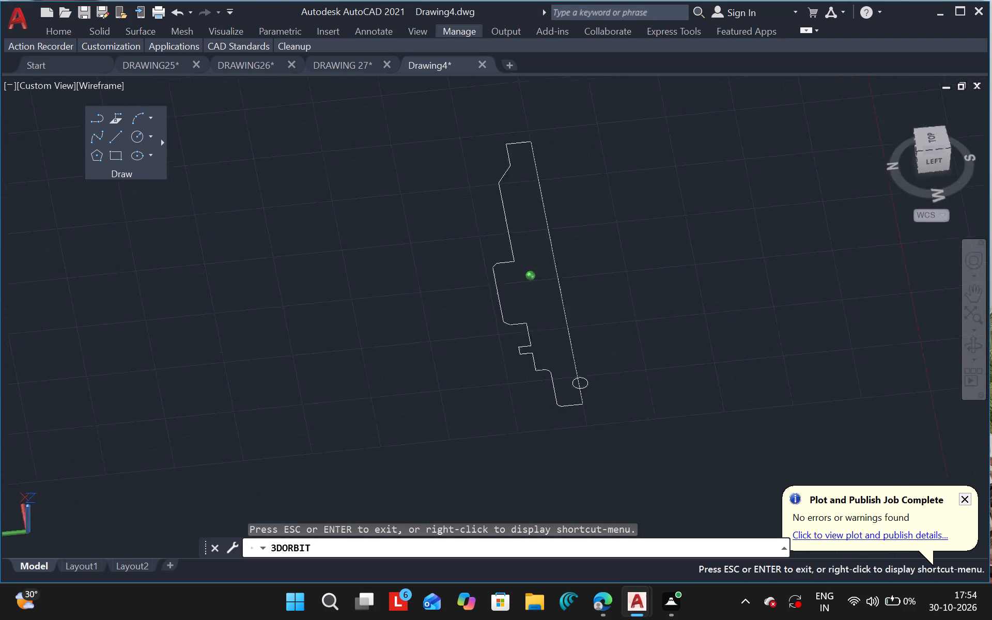
{"action": "left_click_drag", "start_coordinate": [478, 349], "coordinate": [462, 423]}
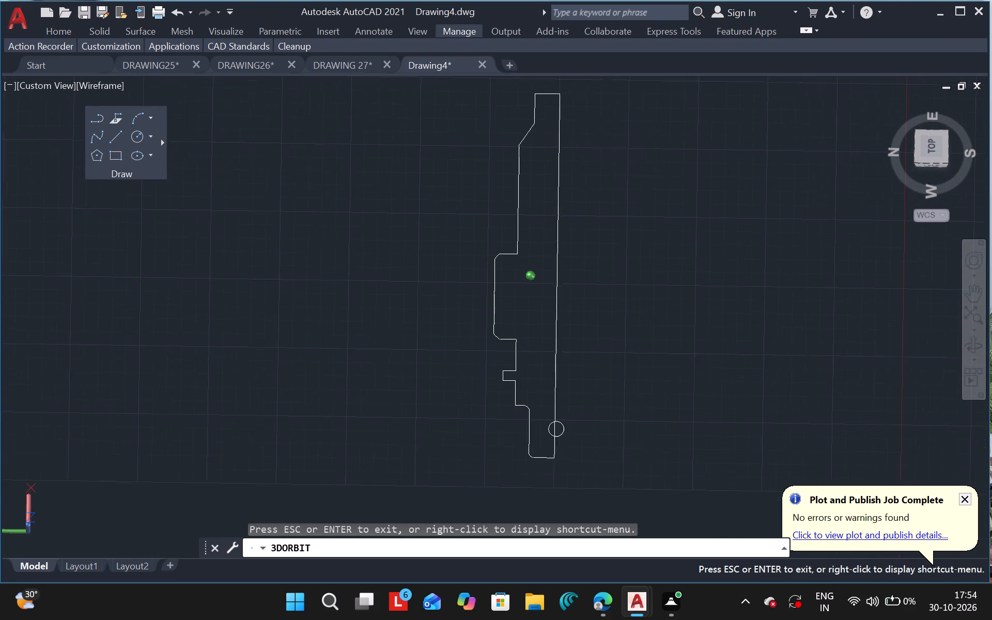
{"action": "left_click_drag", "start_coordinate": [462, 423], "coordinate": [463, 449]}
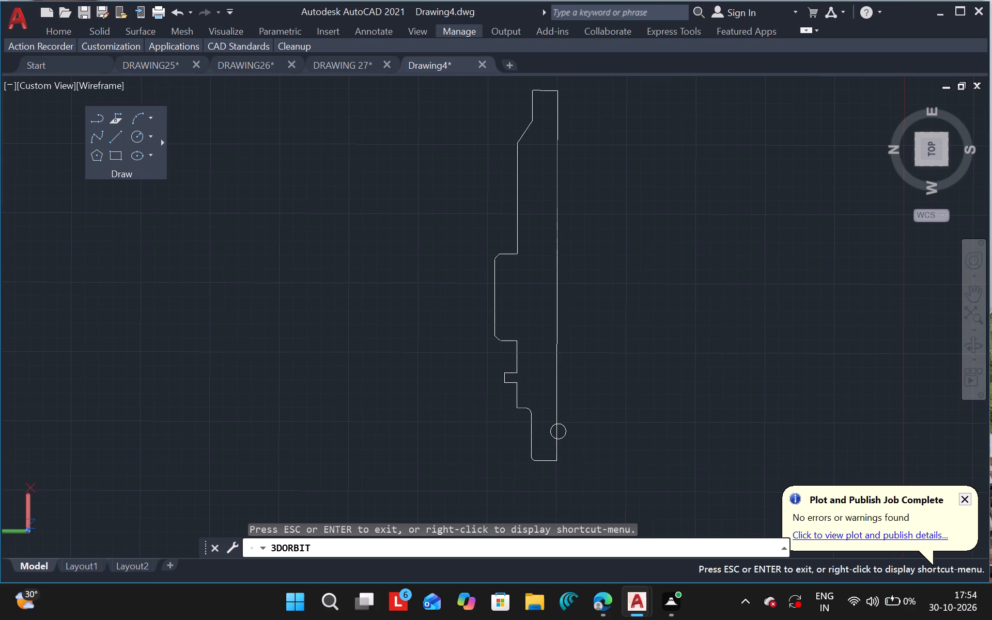
{"action": "left_click", "coordinate": [463, 449]}
{"action": "key", "text": "Escape"}
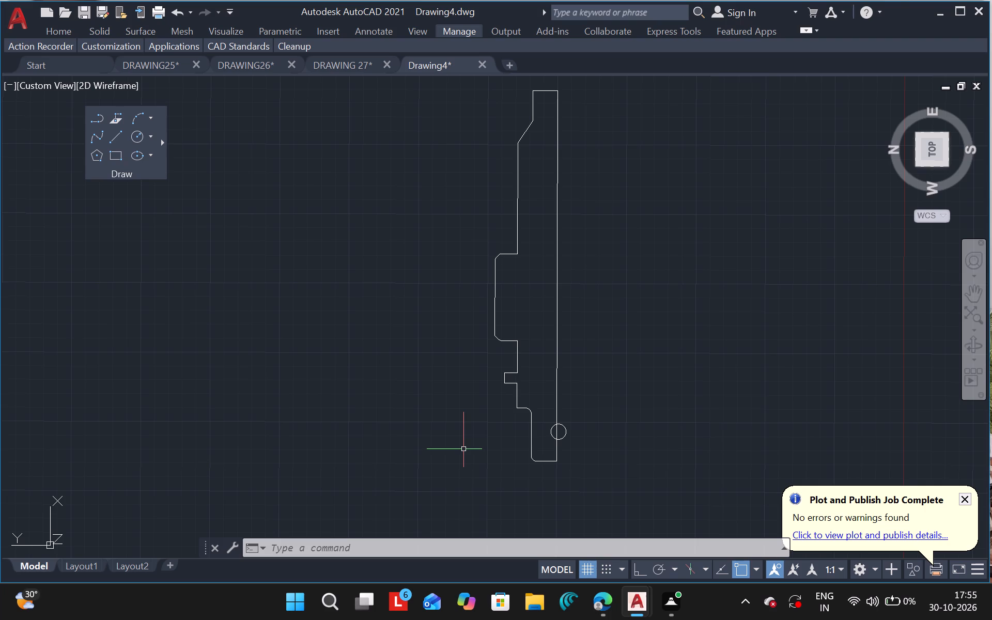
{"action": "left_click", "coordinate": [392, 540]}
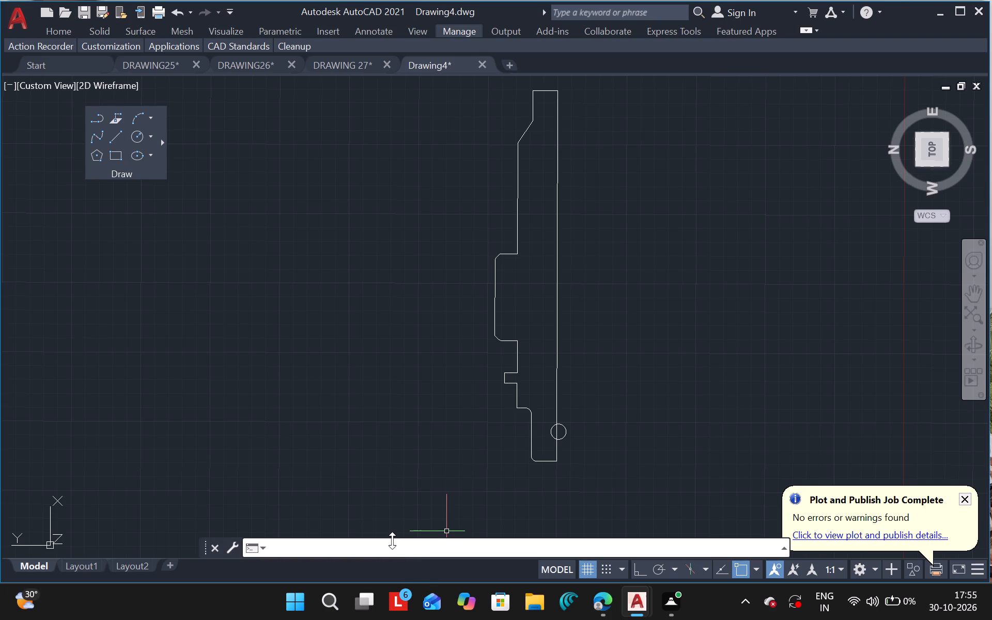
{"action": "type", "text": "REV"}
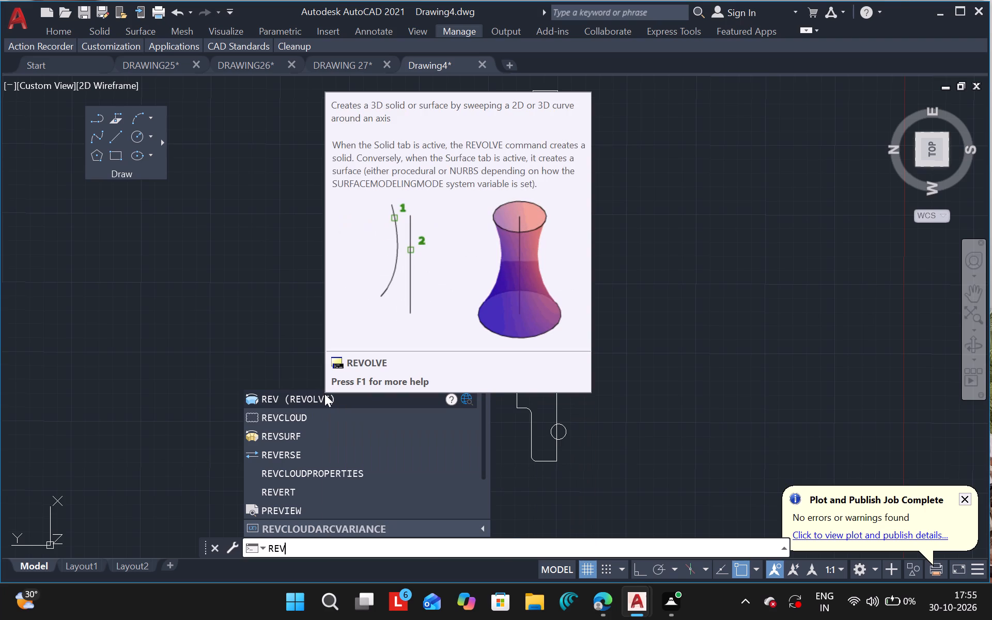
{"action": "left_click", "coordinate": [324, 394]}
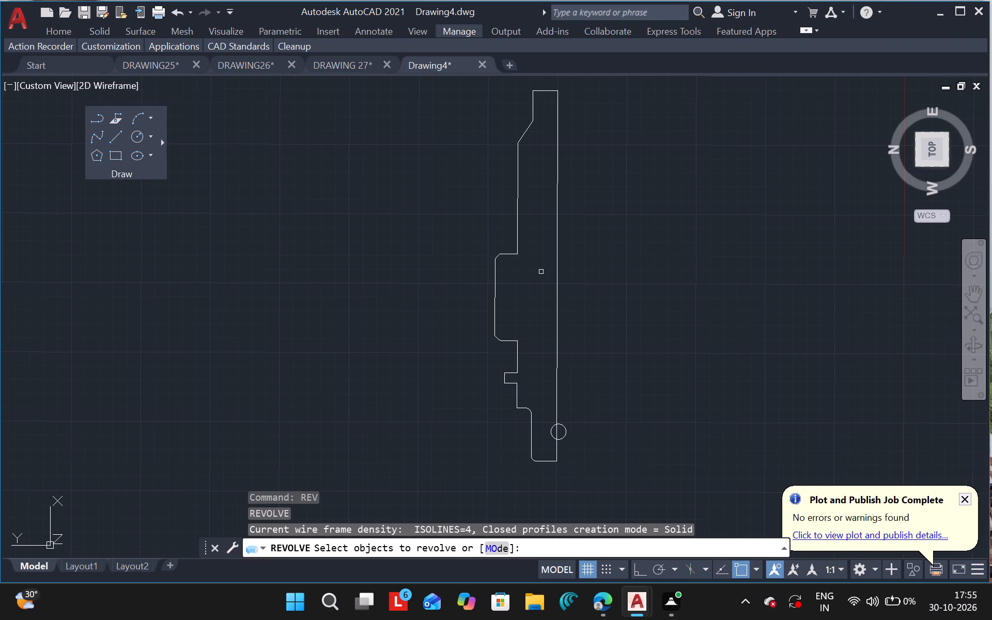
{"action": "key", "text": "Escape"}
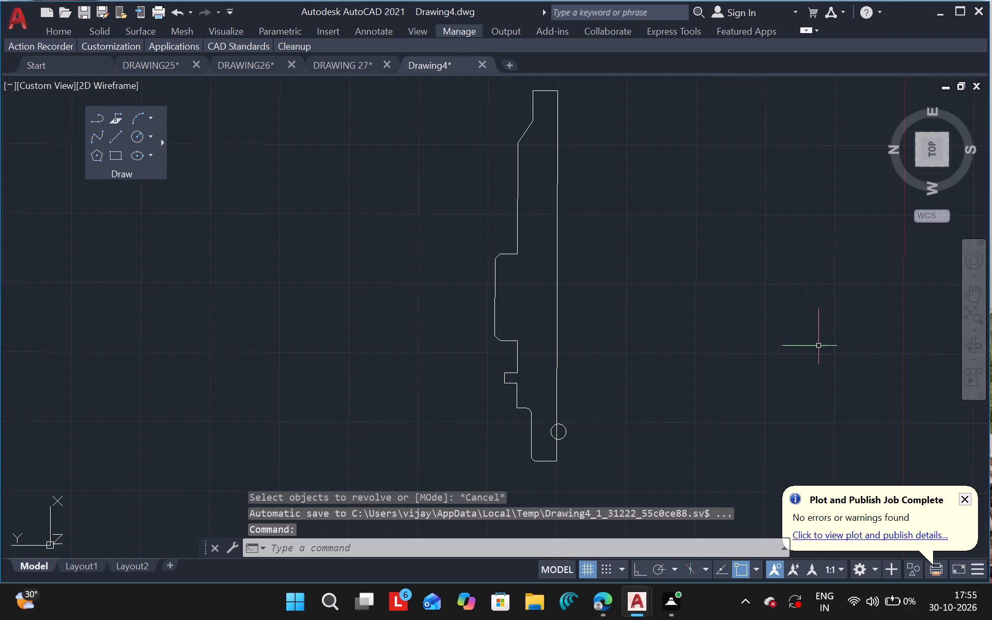
Orbit around the outline and its circle to examine them from the underside, the sides and an oblique front view from above.
{"action": "left_click", "coordinate": [972, 342]}
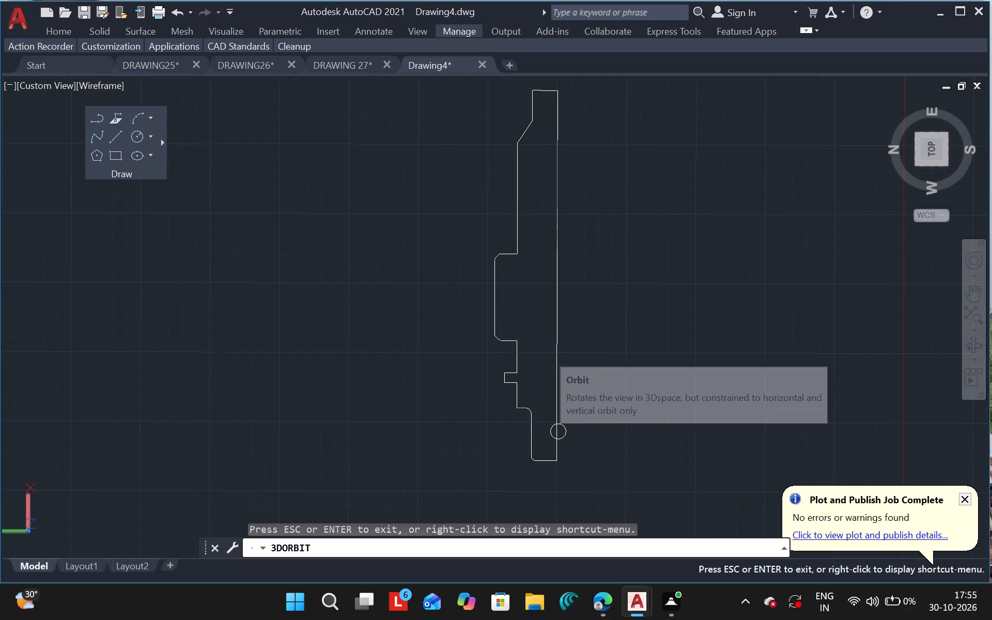
{"action": "left_click_drag", "start_coordinate": [532, 335], "coordinate": [512, 147]}
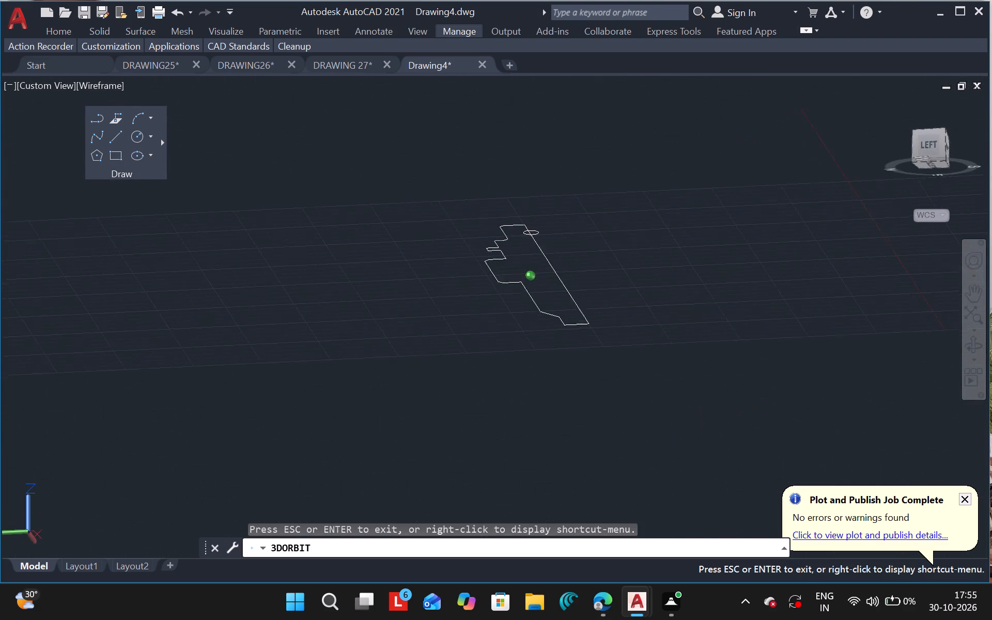
{"action": "left_click_drag", "start_coordinate": [512, 147], "coordinate": [455, 114]}
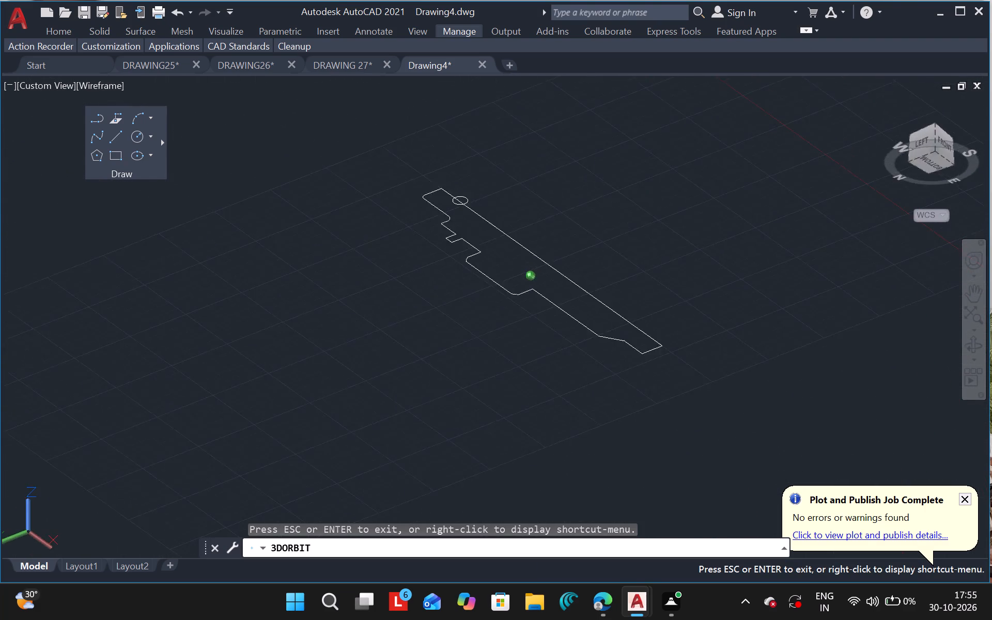
{"action": "left_click_drag", "start_coordinate": [455, 114], "coordinate": [458, 171]}
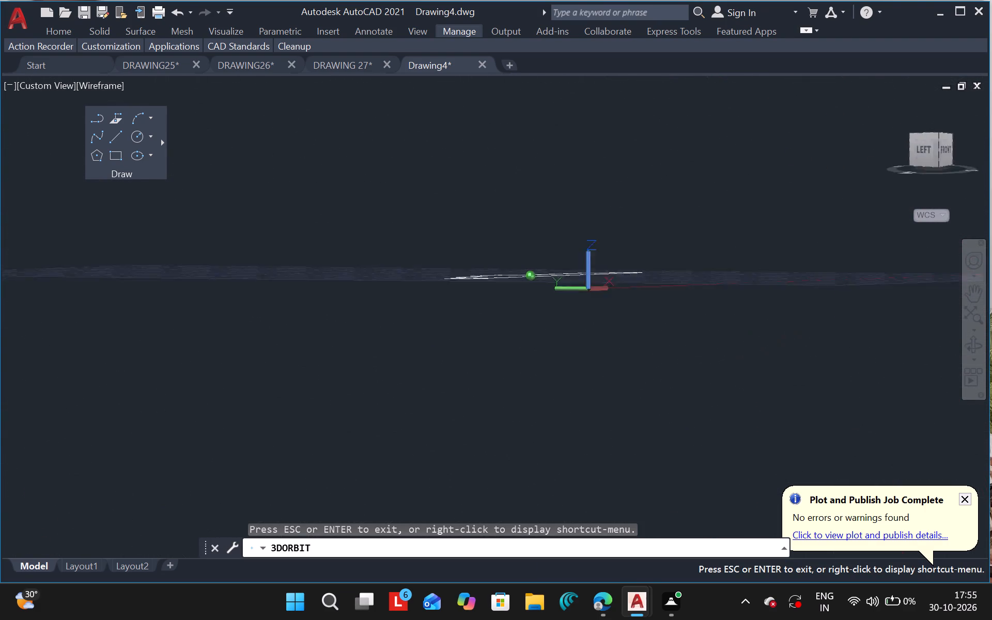
{"action": "left_click_drag", "start_coordinate": [458, 171], "coordinate": [451, 91]}
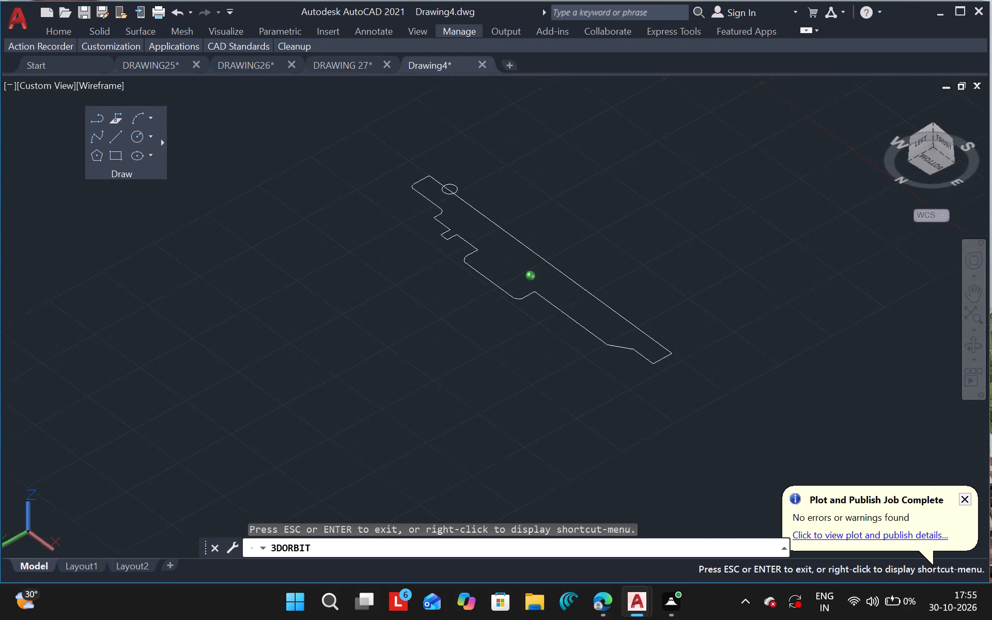
{"action": "left_click_drag", "start_coordinate": [451, 91], "coordinate": [337, 104]}
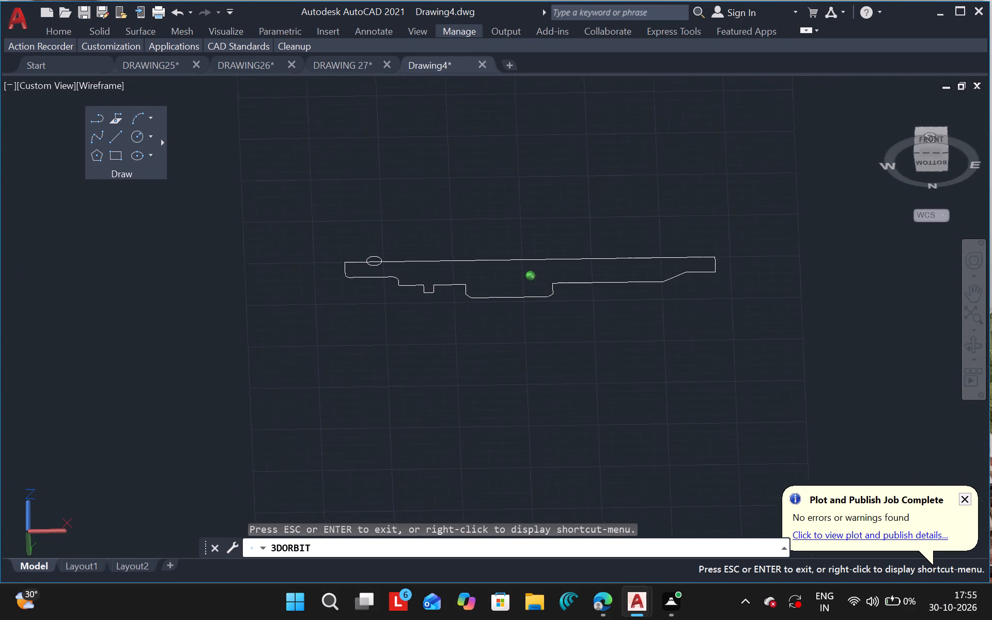
{"action": "left_click_drag", "start_coordinate": [337, 104], "coordinate": [227, 138]}
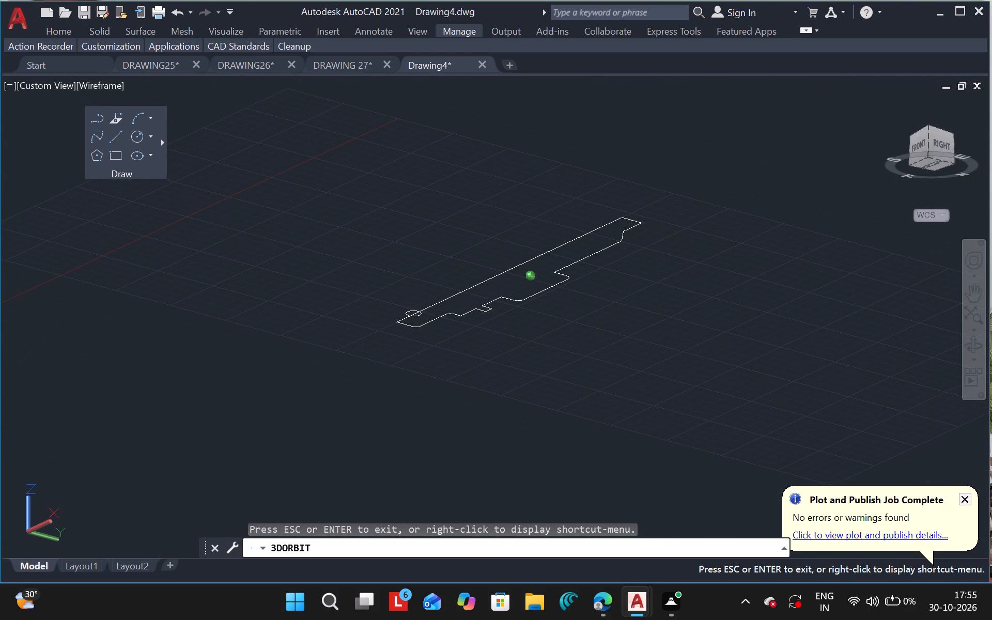
{"action": "left_click_drag", "start_coordinate": [227, 138], "coordinate": [230, 127]}
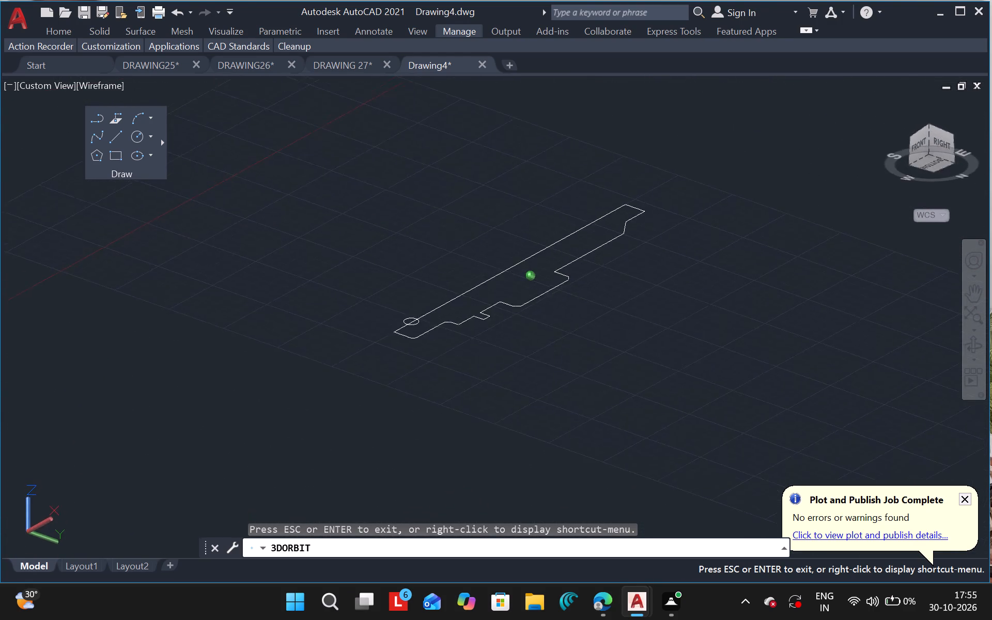
{"action": "left_click_drag", "start_coordinate": [230, 127], "coordinate": [215, 167]}
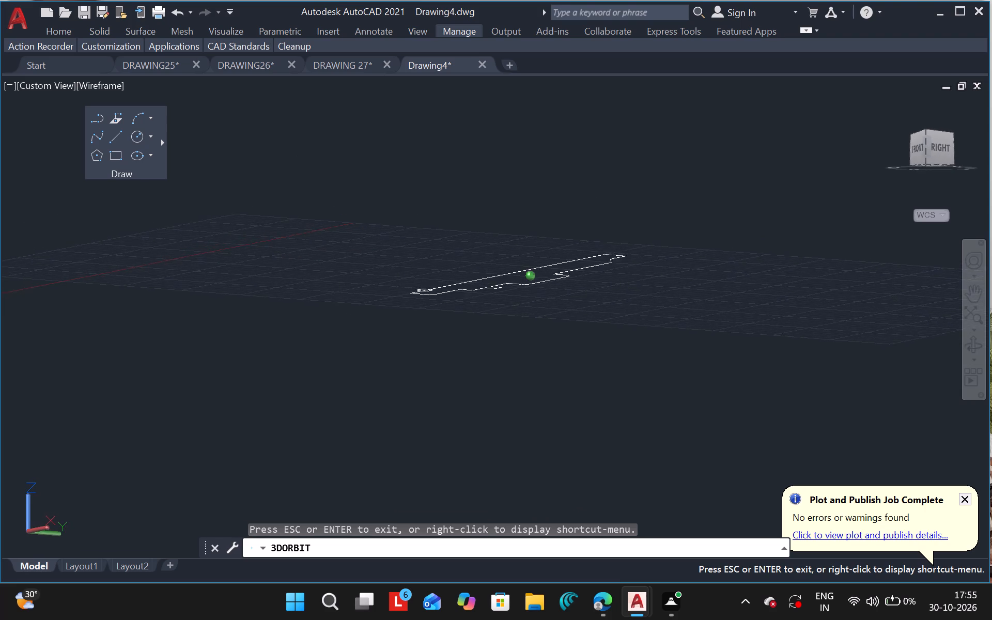
{"action": "left_click_drag", "start_coordinate": [215, 167], "coordinate": [170, 221]}
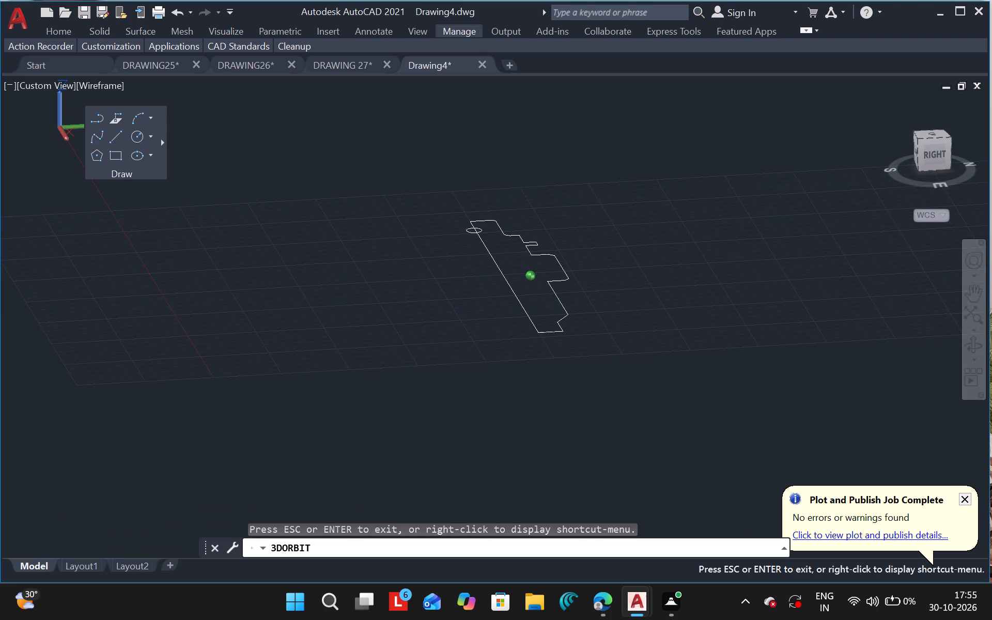
{"action": "left_click_drag", "start_coordinate": [170, 221], "coordinate": [175, 213]}
{"action": "left_click_drag", "start_coordinate": [245, 187], "coordinate": [335, 247]}
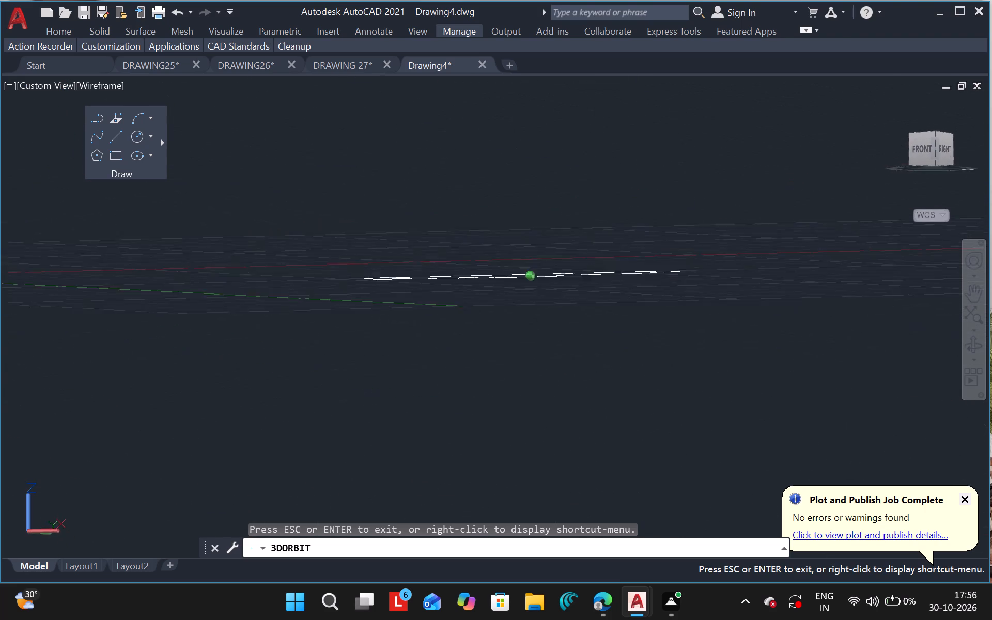
{"action": "left_click_drag", "start_coordinate": [335, 247], "coordinate": [446, 347]}
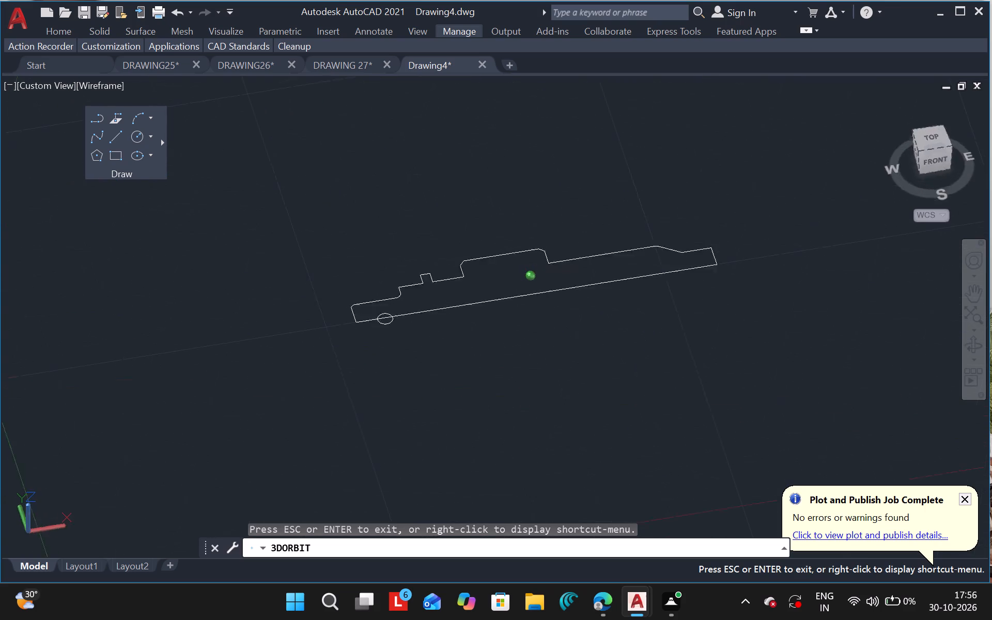
{"action": "left_click_drag", "start_coordinate": [446, 347], "coordinate": [607, 282]}
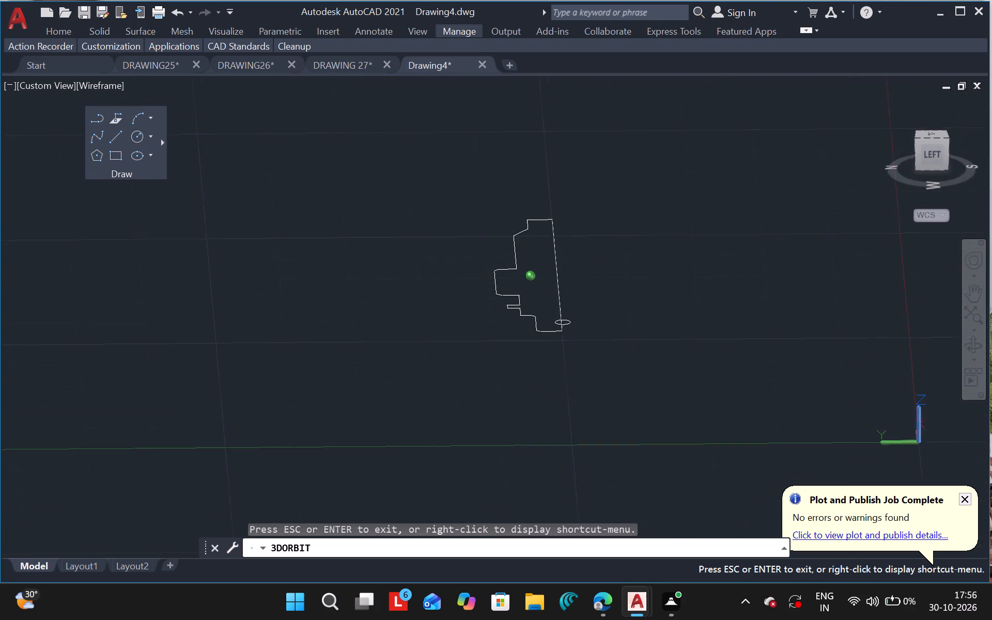
{"action": "left_click_drag", "start_coordinate": [607, 282], "coordinate": [363, 310]}
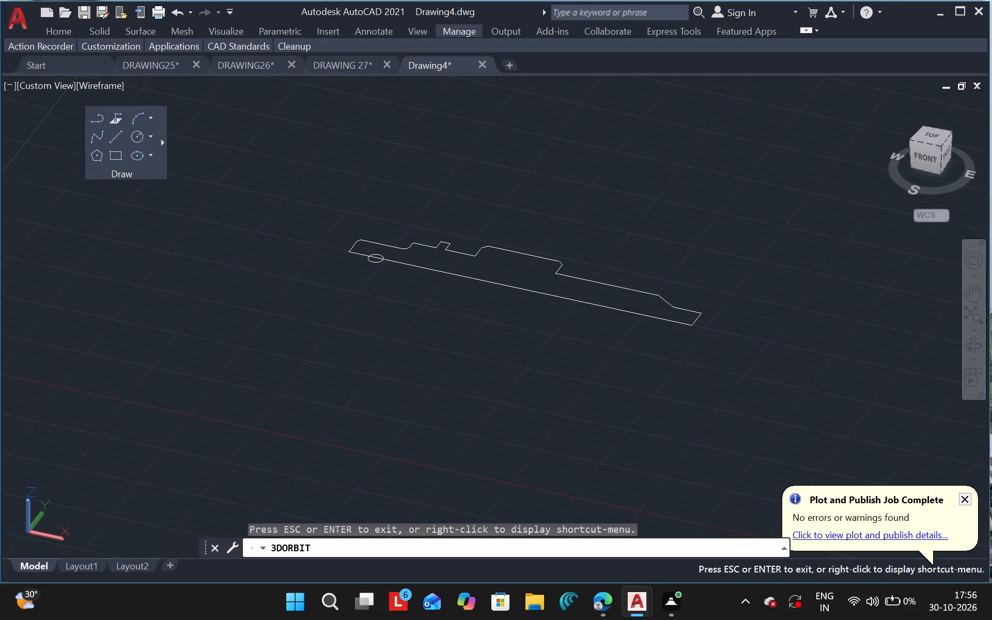
Orbit from the oblique front view to a near-bottom view in which the outline's long straight edge runs vertically.
{"action": "right_click_drag", "start_coordinate": [492, 329], "coordinate": [410, 220]}
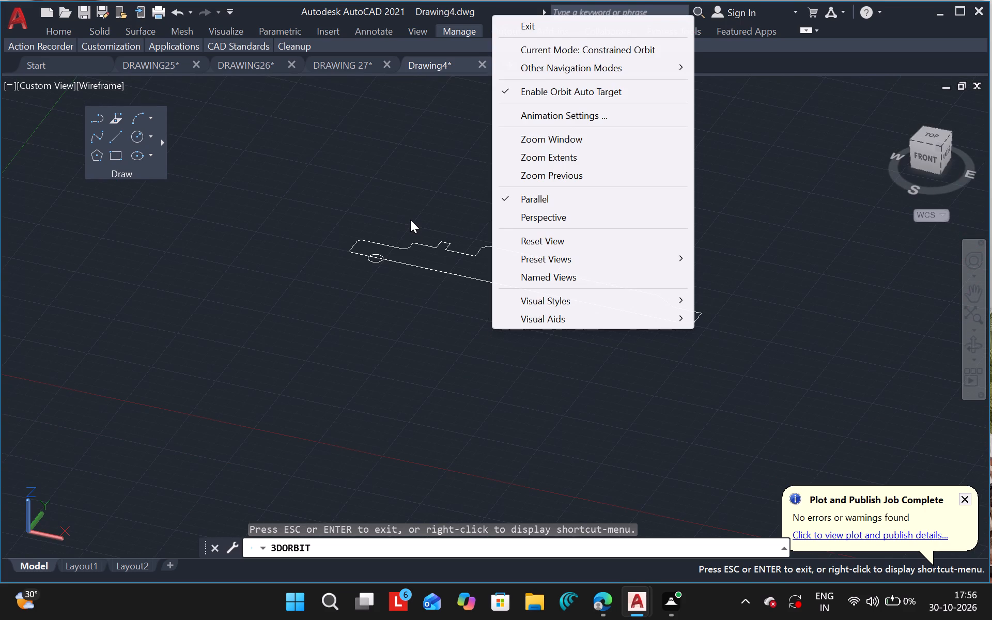
{"action": "key", "text": "Escape"}
{"action": "left_click_drag", "start_coordinate": [428, 223], "coordinate": [411, 195]}
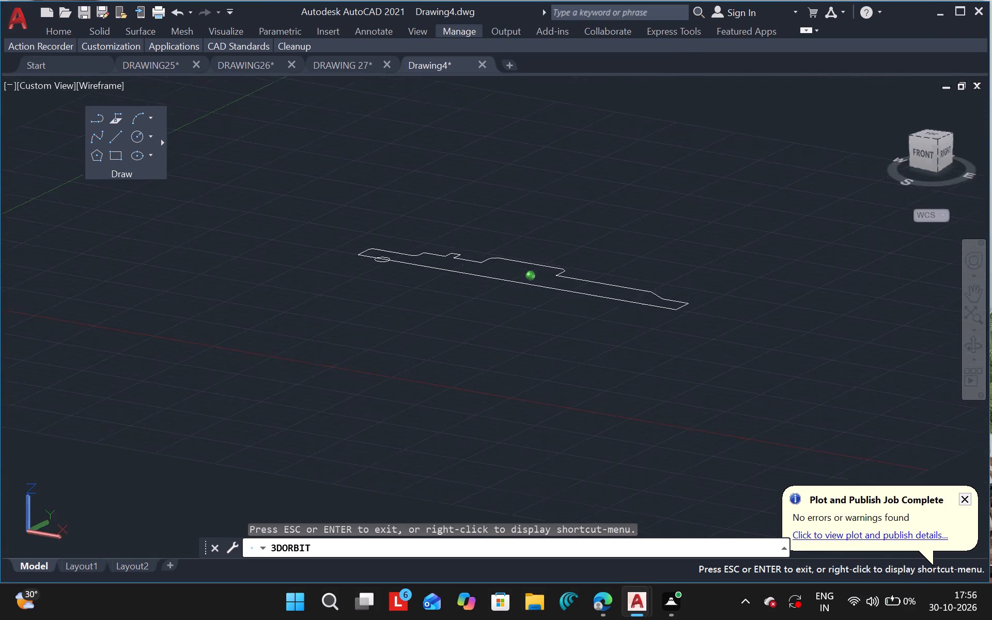
{"action": "left_click_drag", "start_coordinate": [411, 195], "coordinate": [339, 89]}
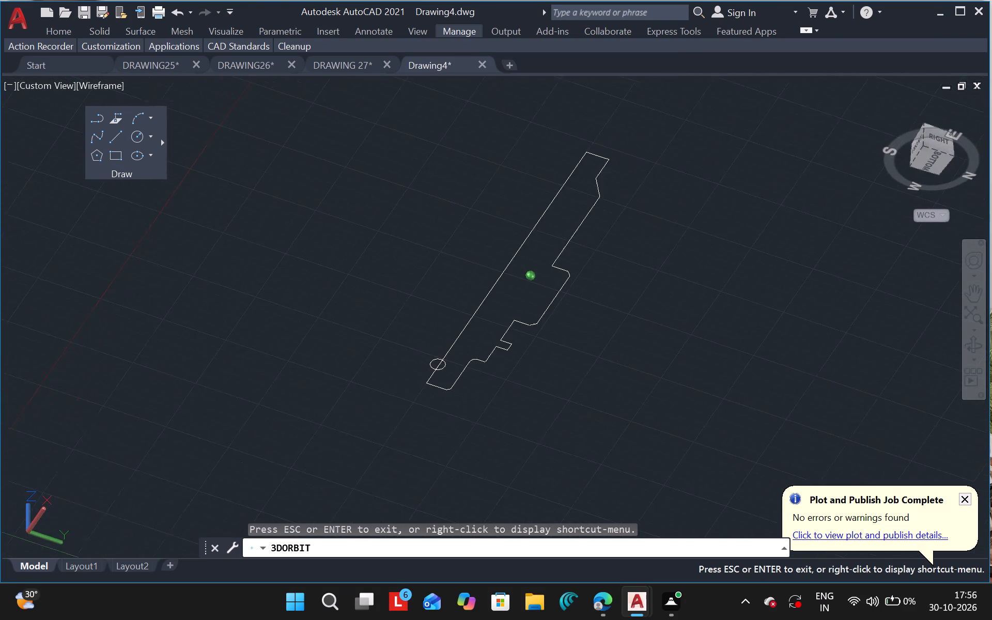
{"action": "left_click_drag", "start_coordinate": [339, 89], "coordinate": [340, 94]}
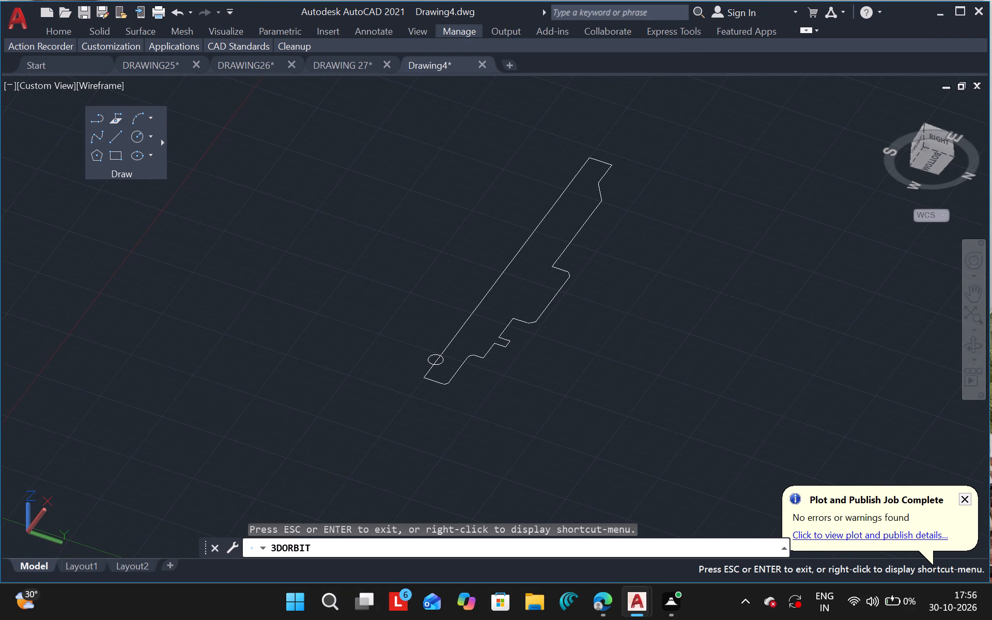
{"action": "left_click_drag", "start_coordinate": [523, 284], "coordinate": [513, 351]}
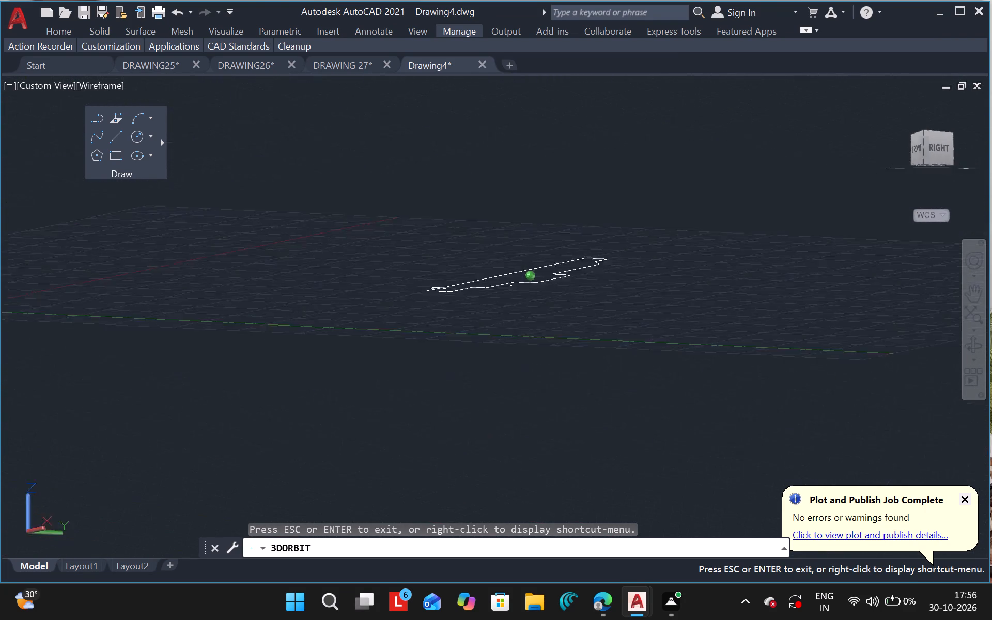
{"action": "left_click_drag", "start_coordinate": [513, 351], "coordinate": [507, 343]}
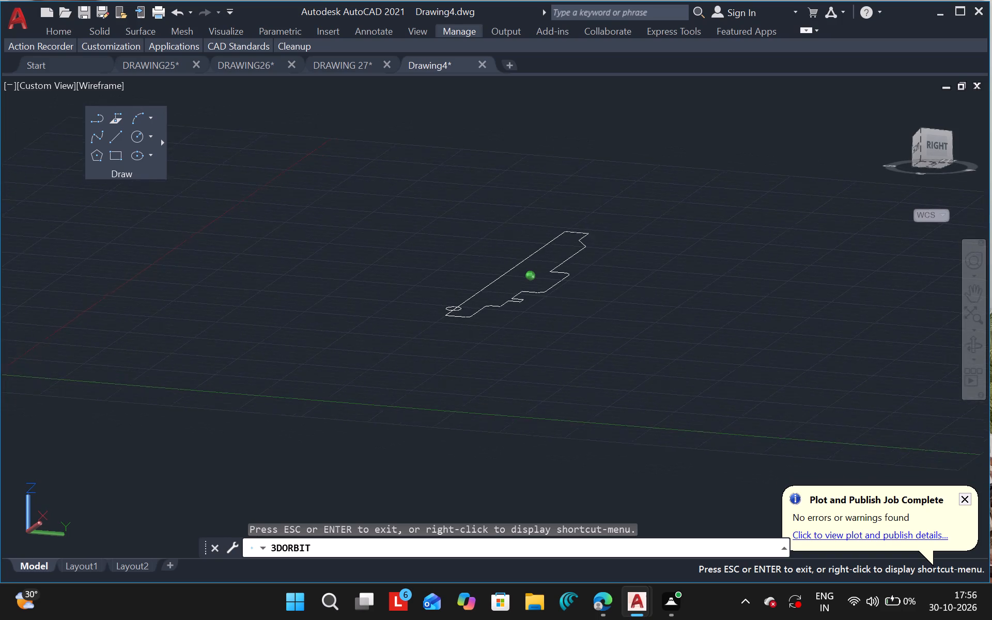
{"action": "left_click_drag", "start_coordinate": [507, 343], "coordinate": [459, 300]}
{"action": "left_click_drag", "start_coordinate": [530, 304], "coordinate": [472, 237]}
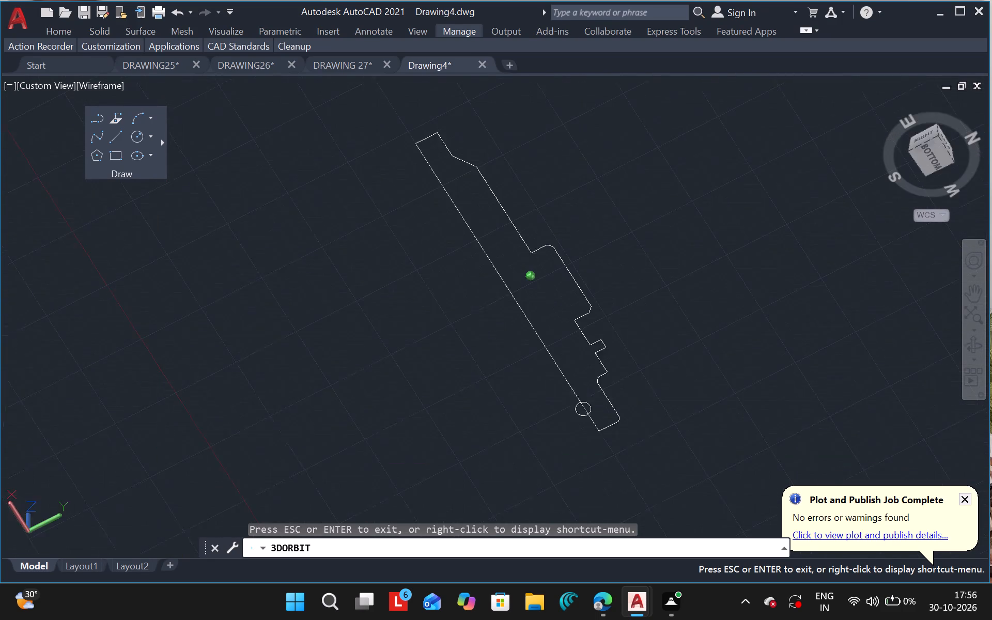
{"action": "left_click_drag", "start_coordinate": [472, 237], "coordinate": [432, 198]}
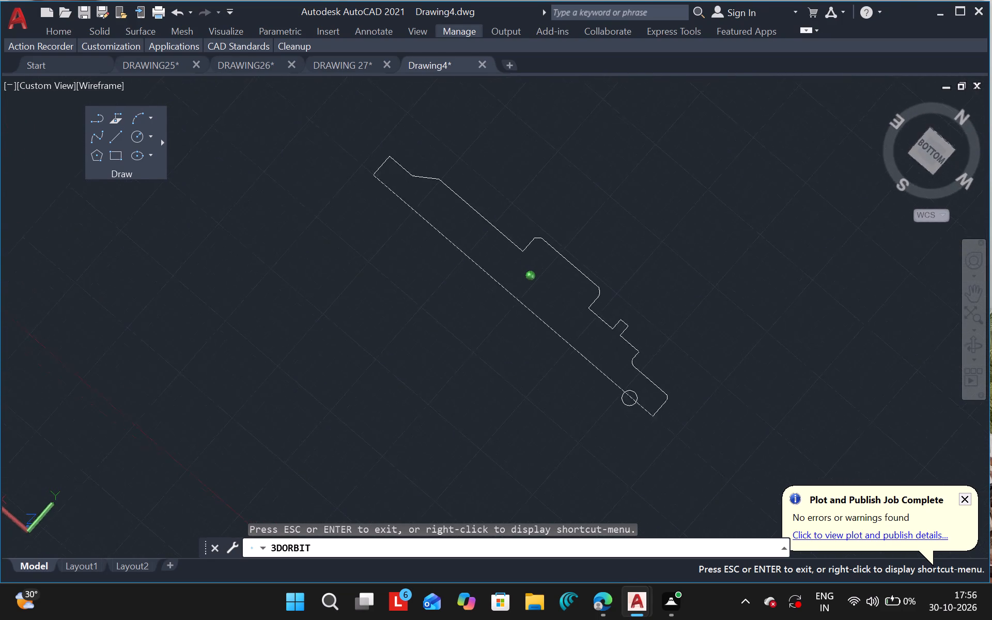
{"action": "left_click_drag", "start_coordinate": [432, 198], "coordinate": [428, 164]}
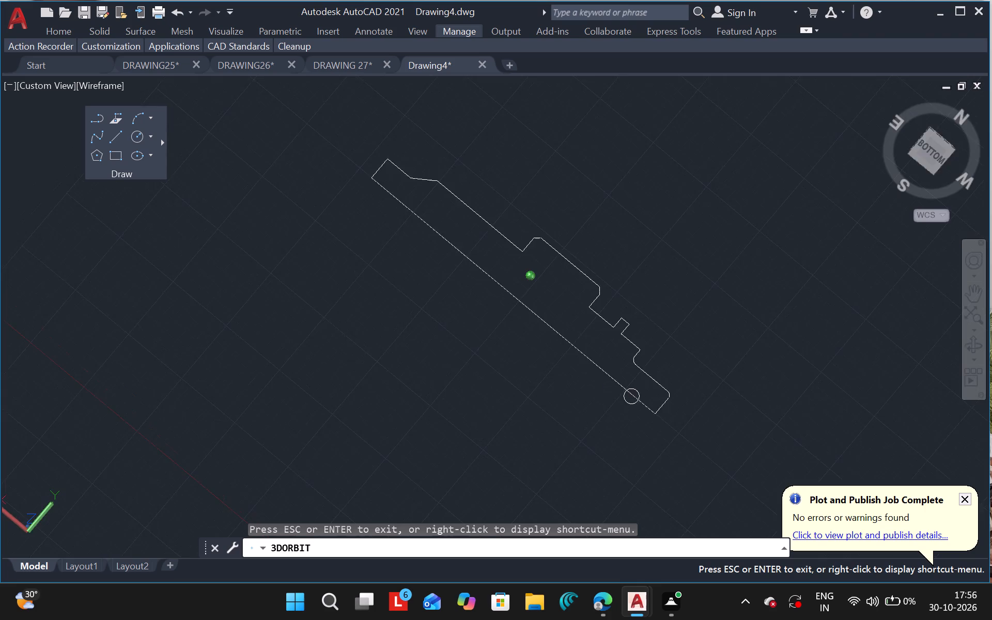
{"action": "left_click_drag", "start_coordinate": [428, 164], "coordinate": [539, 202]}
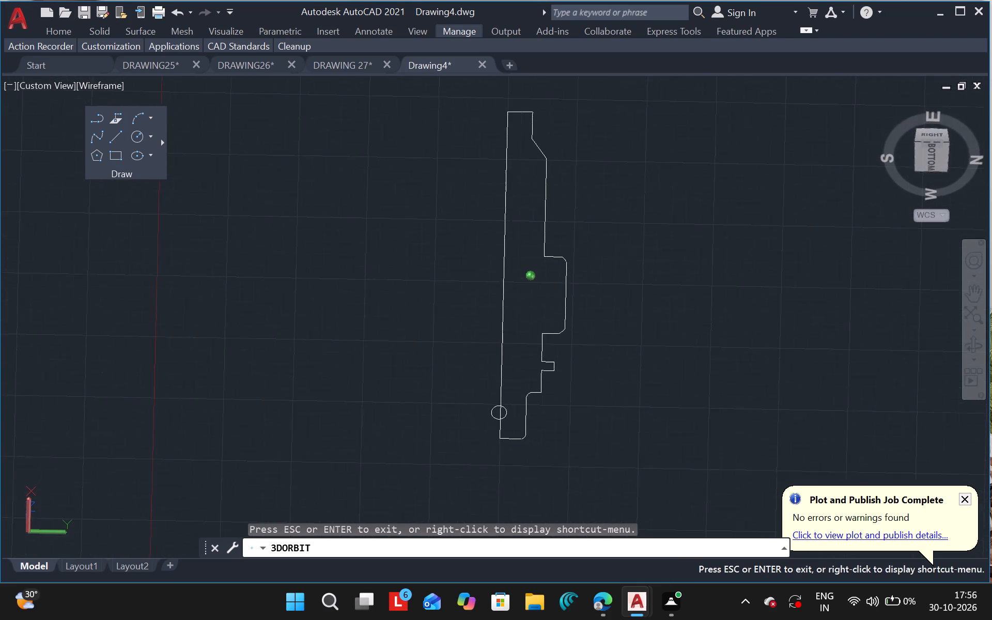
{"action": "left_click_drag", "start_coordinate": [539, 202], "coordinate": [535, 180]}
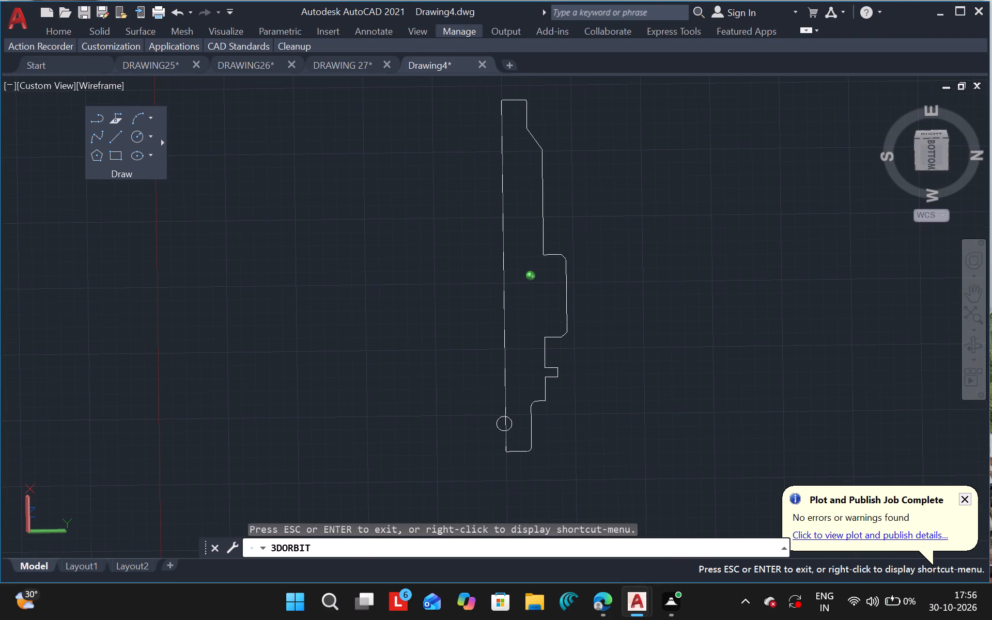
{"action": "key", "text": "Escape"}
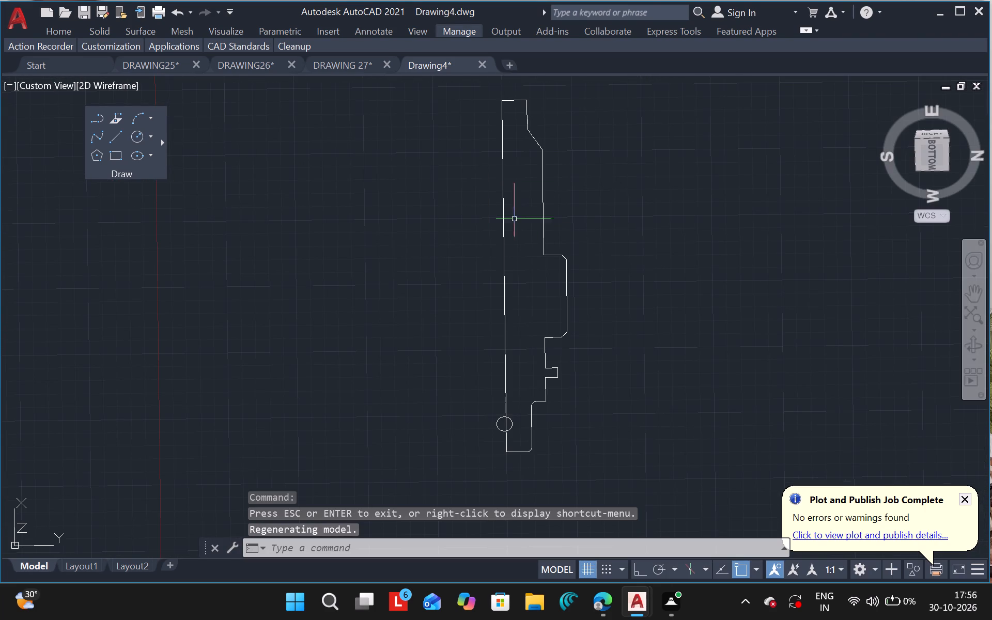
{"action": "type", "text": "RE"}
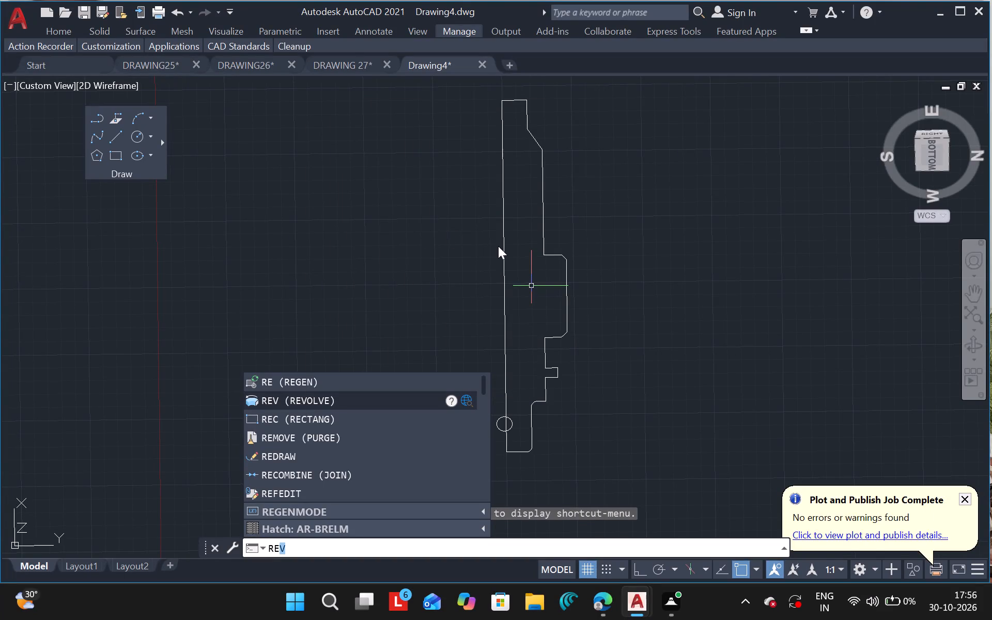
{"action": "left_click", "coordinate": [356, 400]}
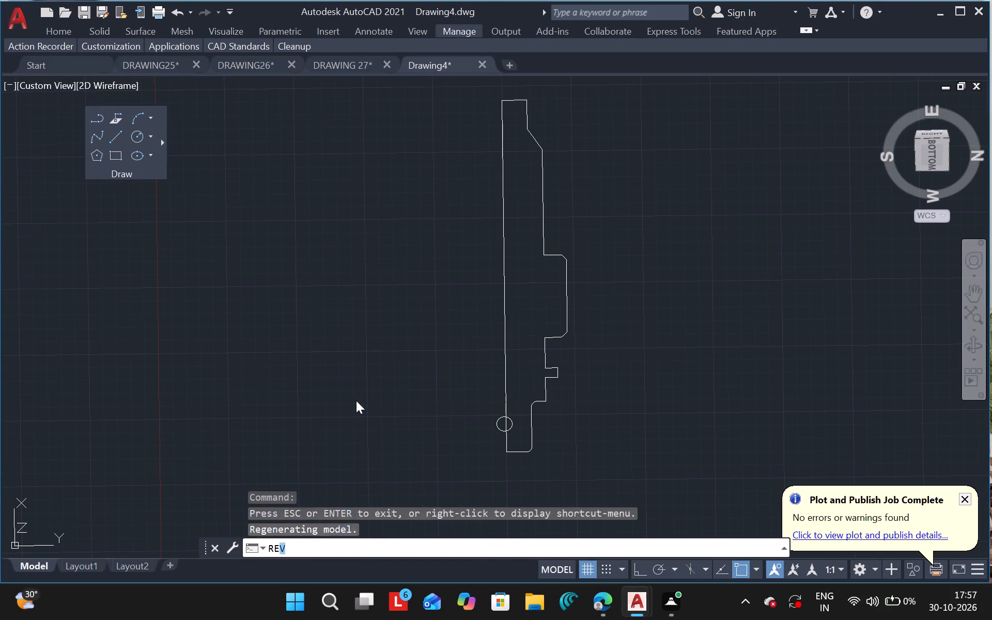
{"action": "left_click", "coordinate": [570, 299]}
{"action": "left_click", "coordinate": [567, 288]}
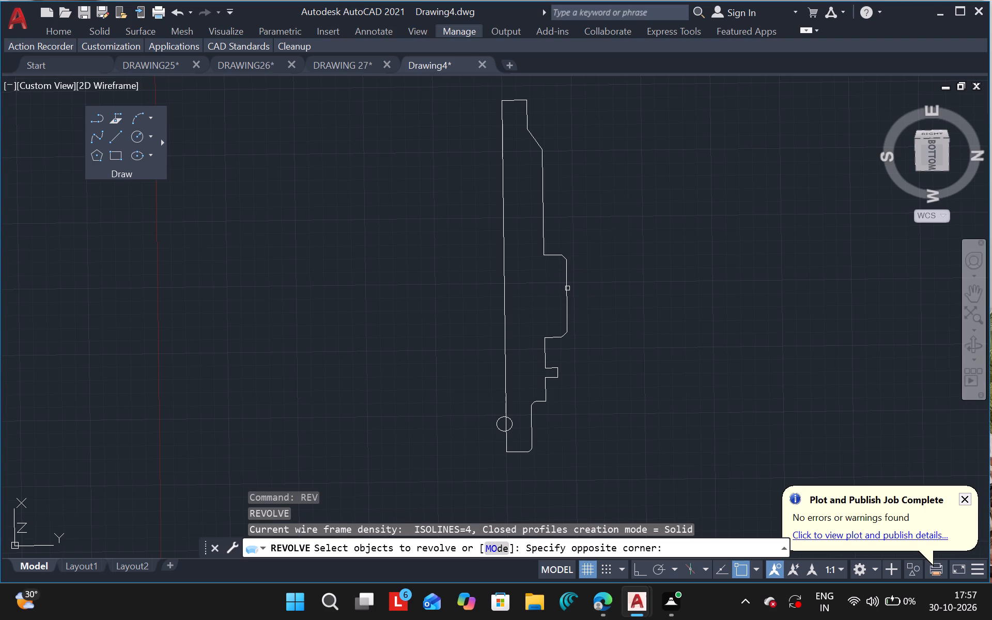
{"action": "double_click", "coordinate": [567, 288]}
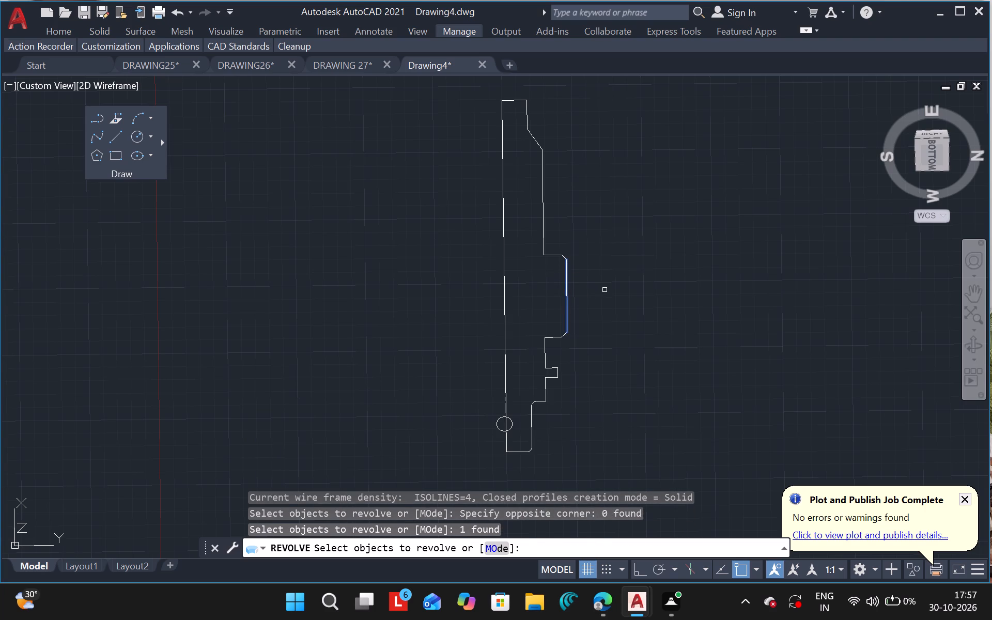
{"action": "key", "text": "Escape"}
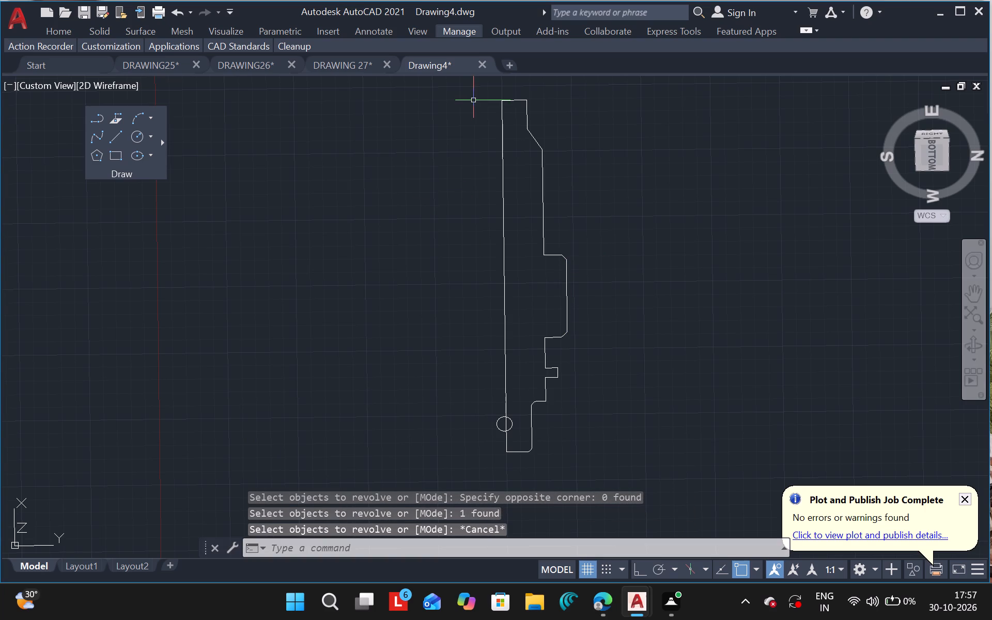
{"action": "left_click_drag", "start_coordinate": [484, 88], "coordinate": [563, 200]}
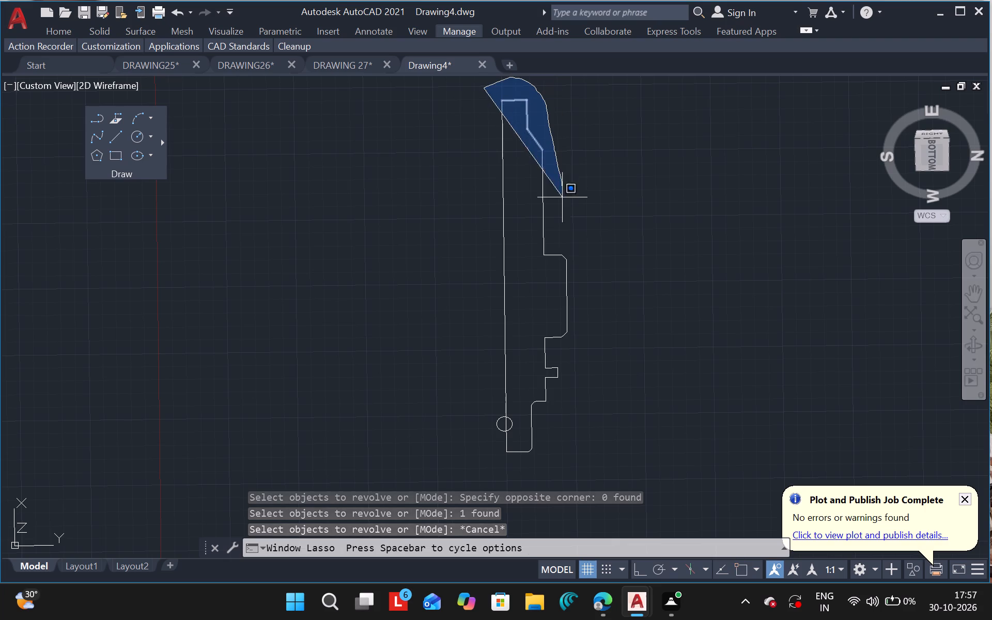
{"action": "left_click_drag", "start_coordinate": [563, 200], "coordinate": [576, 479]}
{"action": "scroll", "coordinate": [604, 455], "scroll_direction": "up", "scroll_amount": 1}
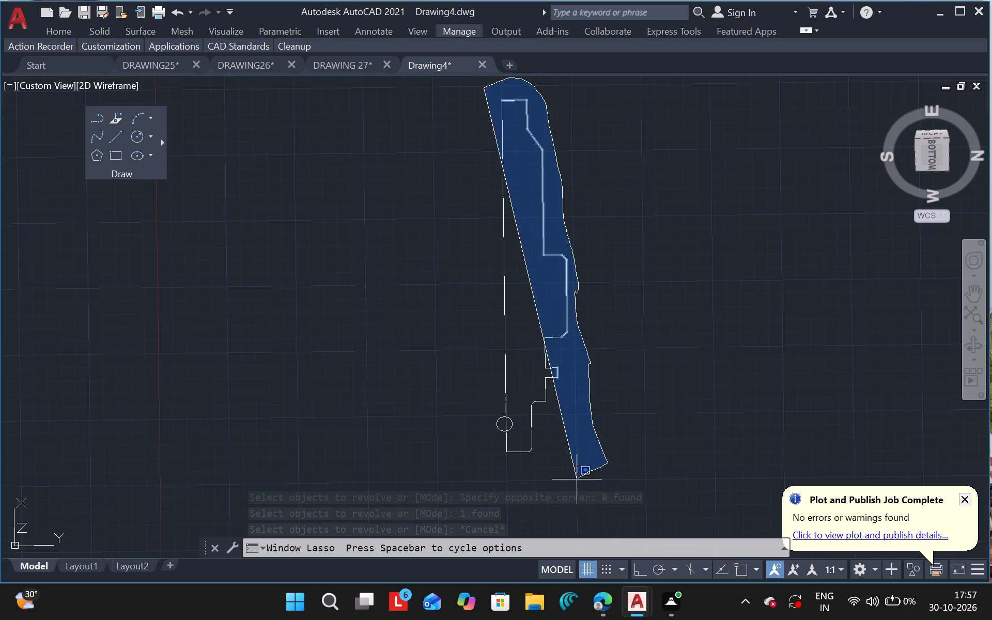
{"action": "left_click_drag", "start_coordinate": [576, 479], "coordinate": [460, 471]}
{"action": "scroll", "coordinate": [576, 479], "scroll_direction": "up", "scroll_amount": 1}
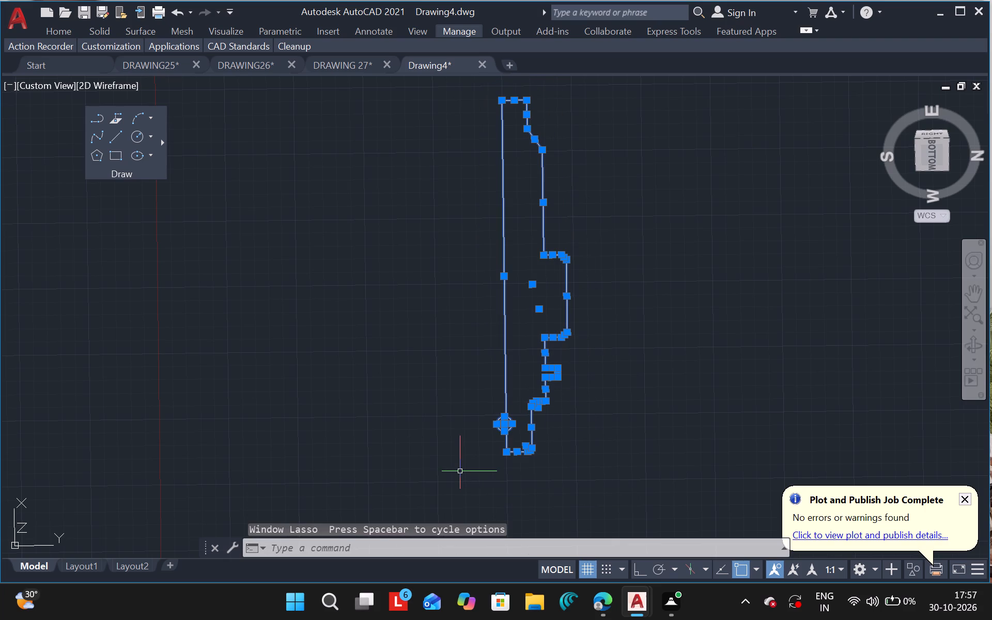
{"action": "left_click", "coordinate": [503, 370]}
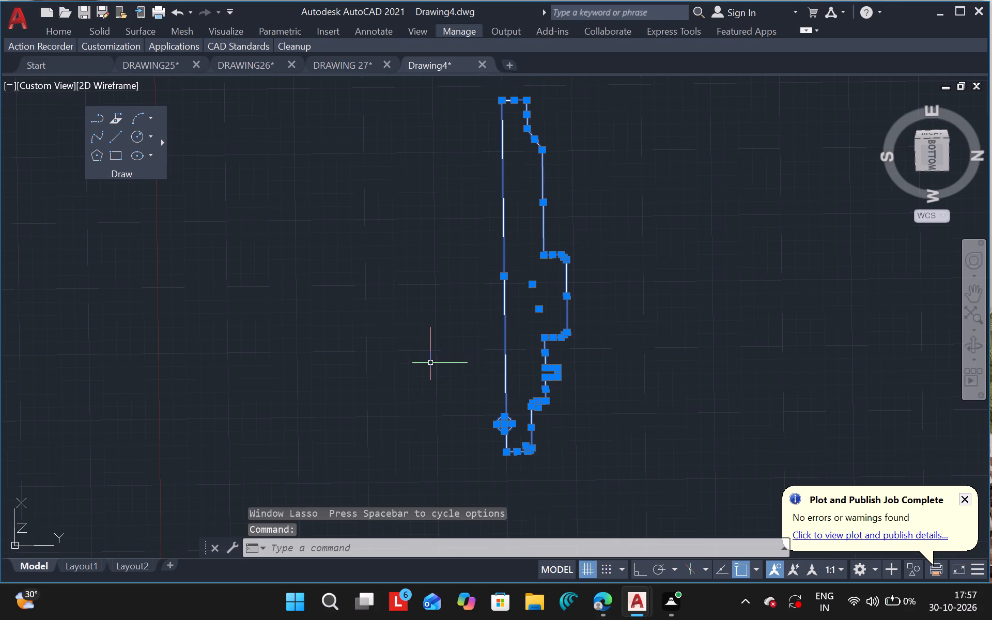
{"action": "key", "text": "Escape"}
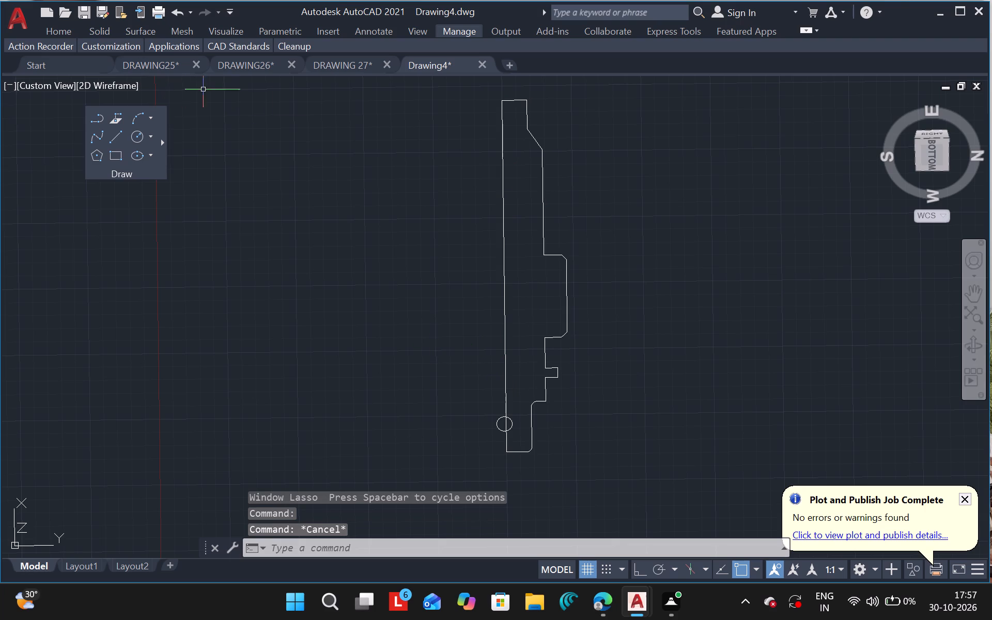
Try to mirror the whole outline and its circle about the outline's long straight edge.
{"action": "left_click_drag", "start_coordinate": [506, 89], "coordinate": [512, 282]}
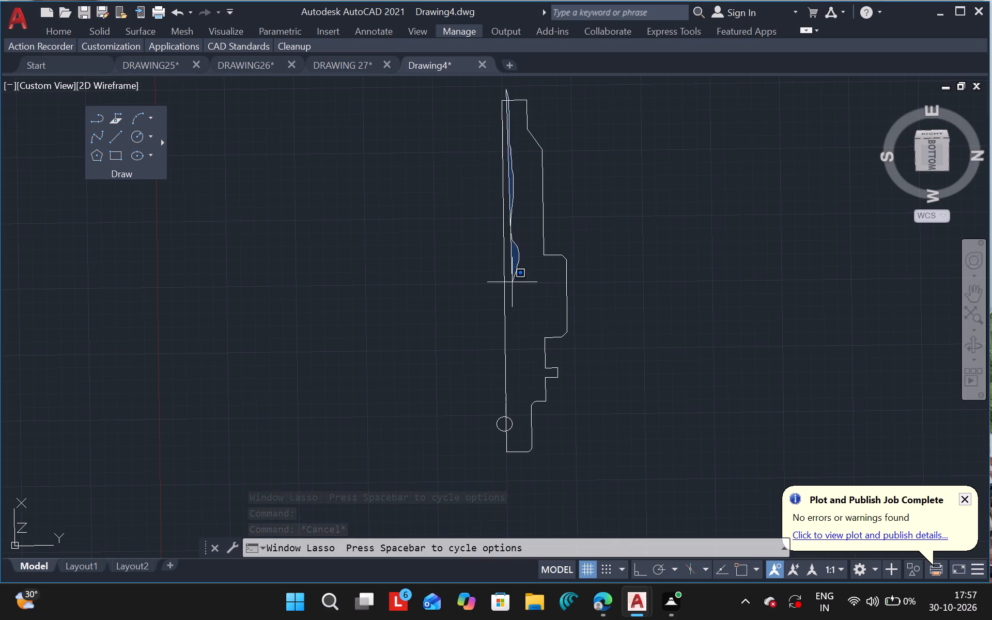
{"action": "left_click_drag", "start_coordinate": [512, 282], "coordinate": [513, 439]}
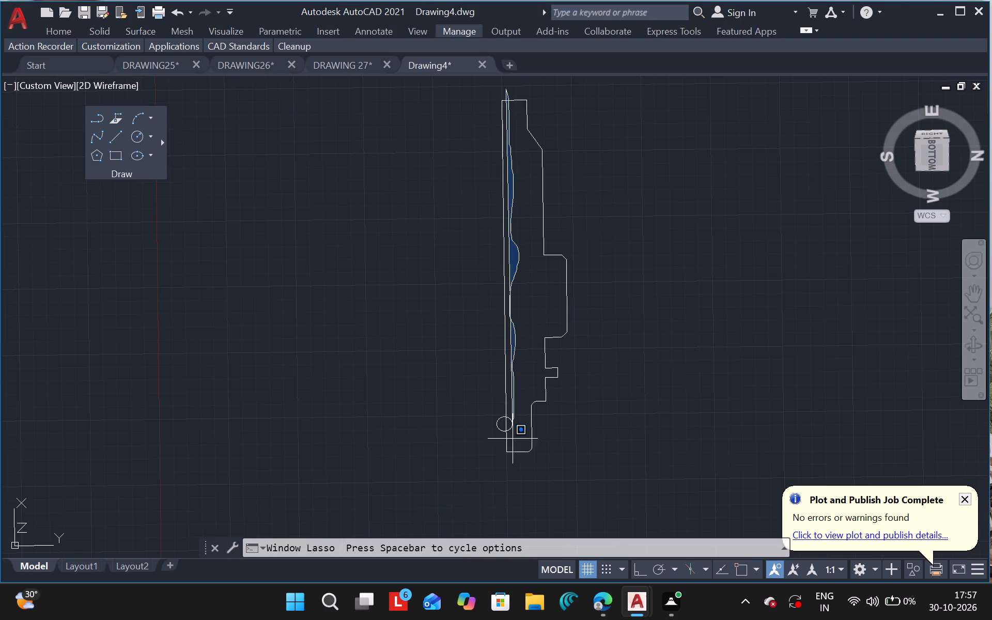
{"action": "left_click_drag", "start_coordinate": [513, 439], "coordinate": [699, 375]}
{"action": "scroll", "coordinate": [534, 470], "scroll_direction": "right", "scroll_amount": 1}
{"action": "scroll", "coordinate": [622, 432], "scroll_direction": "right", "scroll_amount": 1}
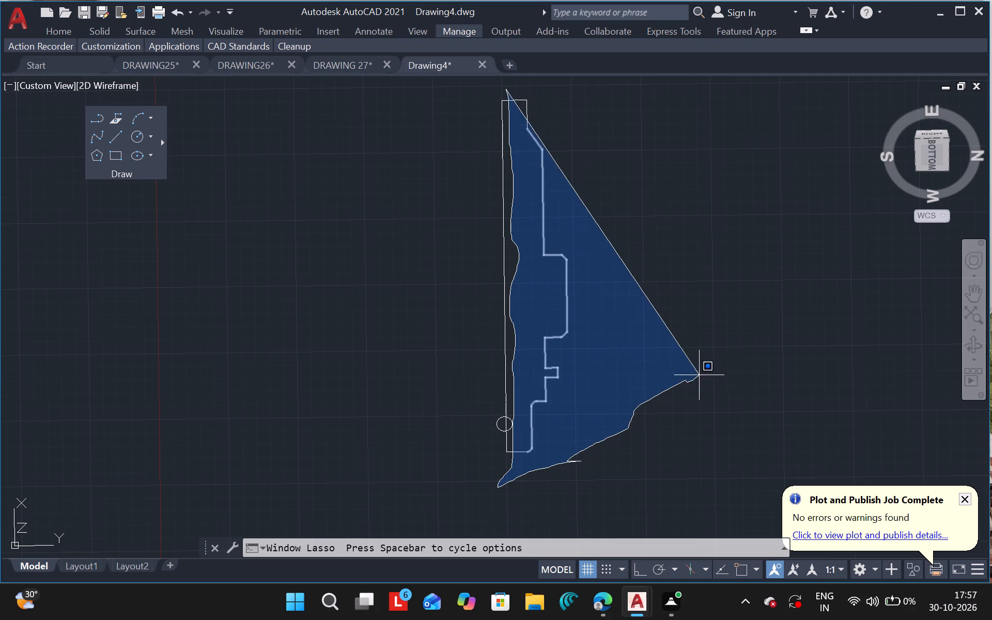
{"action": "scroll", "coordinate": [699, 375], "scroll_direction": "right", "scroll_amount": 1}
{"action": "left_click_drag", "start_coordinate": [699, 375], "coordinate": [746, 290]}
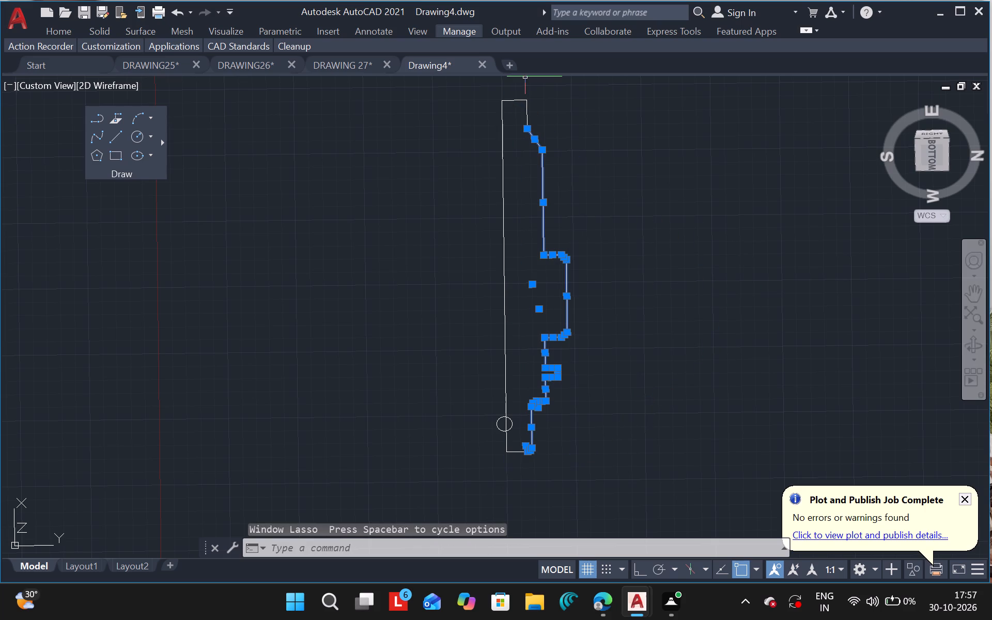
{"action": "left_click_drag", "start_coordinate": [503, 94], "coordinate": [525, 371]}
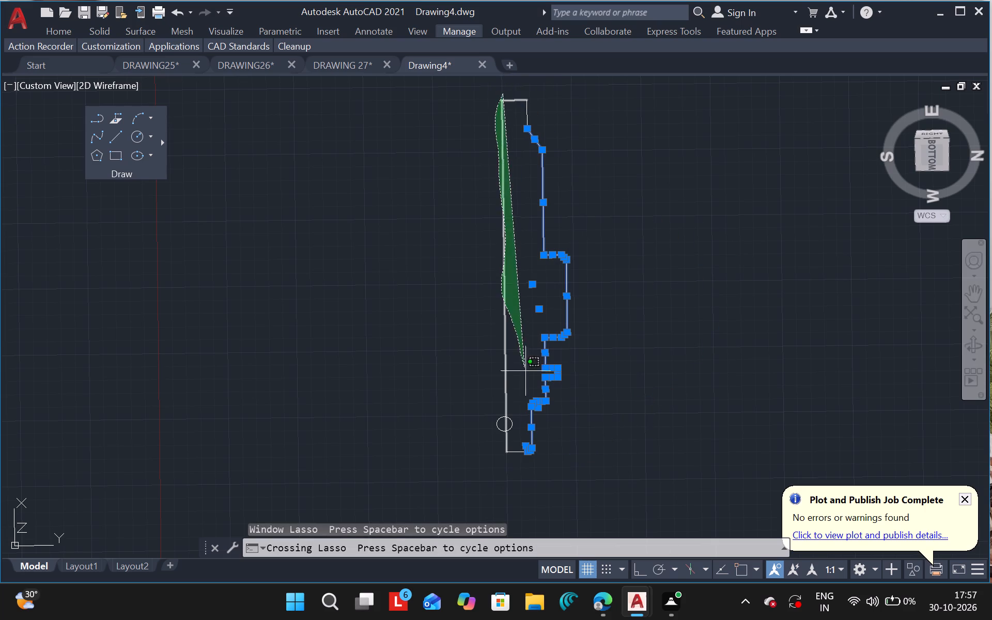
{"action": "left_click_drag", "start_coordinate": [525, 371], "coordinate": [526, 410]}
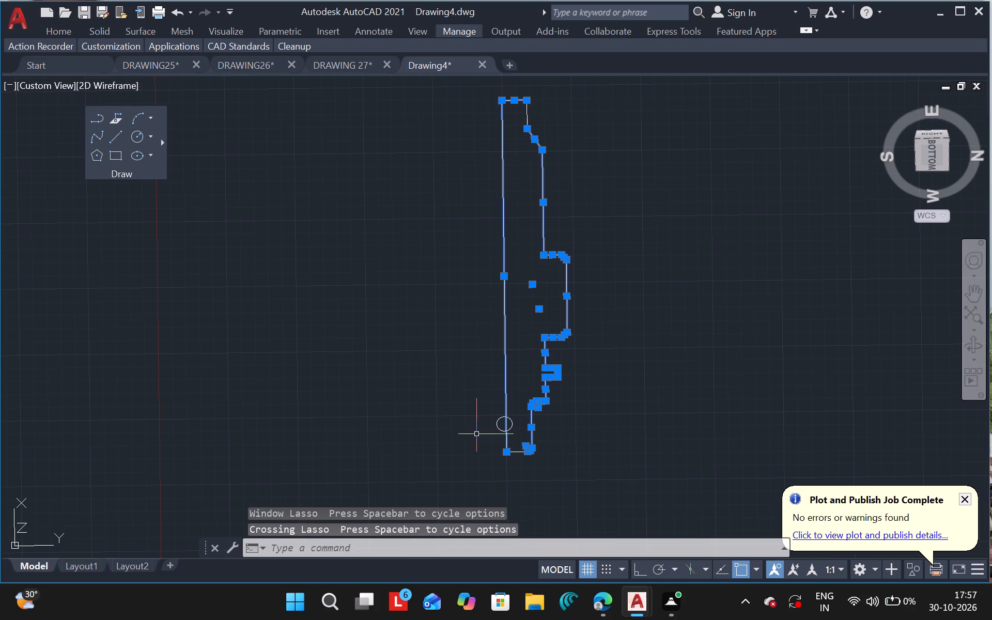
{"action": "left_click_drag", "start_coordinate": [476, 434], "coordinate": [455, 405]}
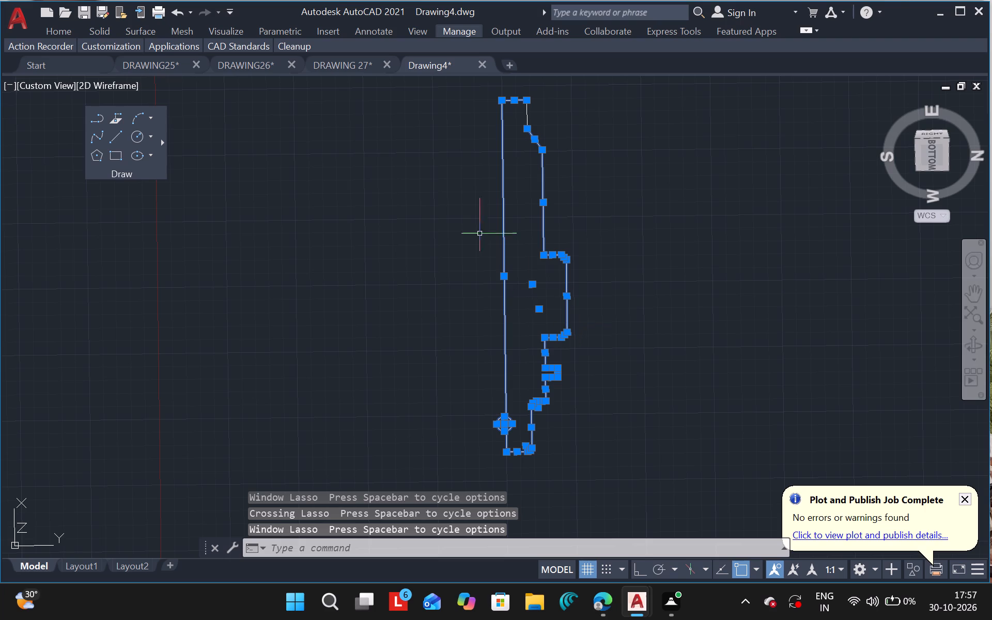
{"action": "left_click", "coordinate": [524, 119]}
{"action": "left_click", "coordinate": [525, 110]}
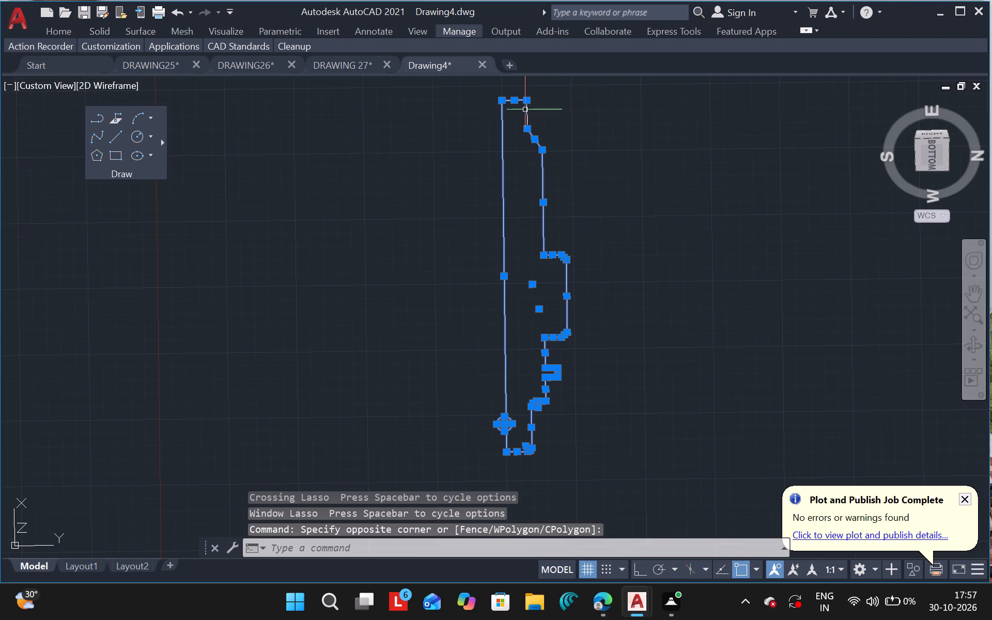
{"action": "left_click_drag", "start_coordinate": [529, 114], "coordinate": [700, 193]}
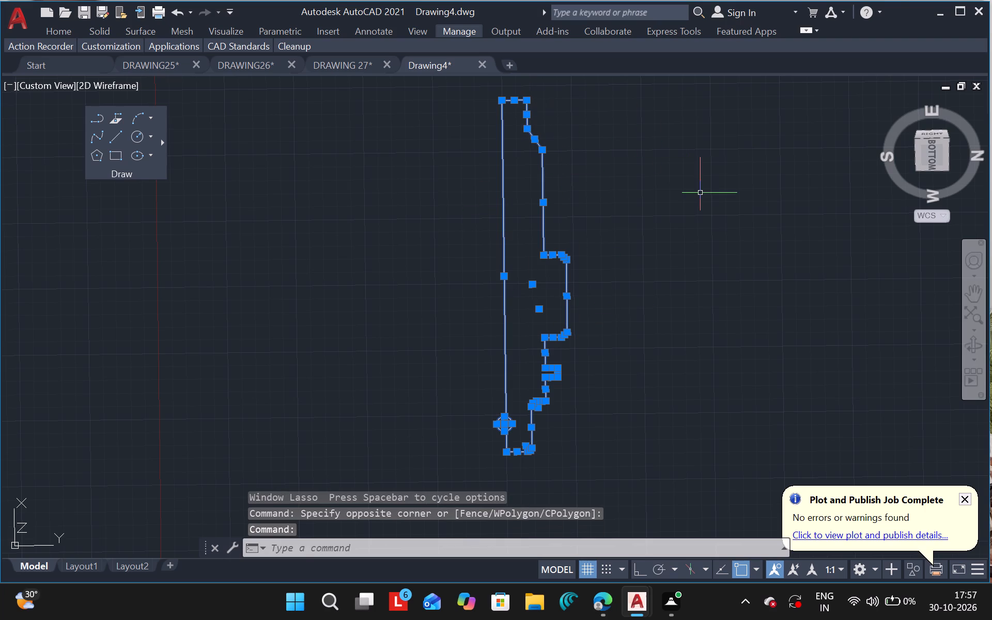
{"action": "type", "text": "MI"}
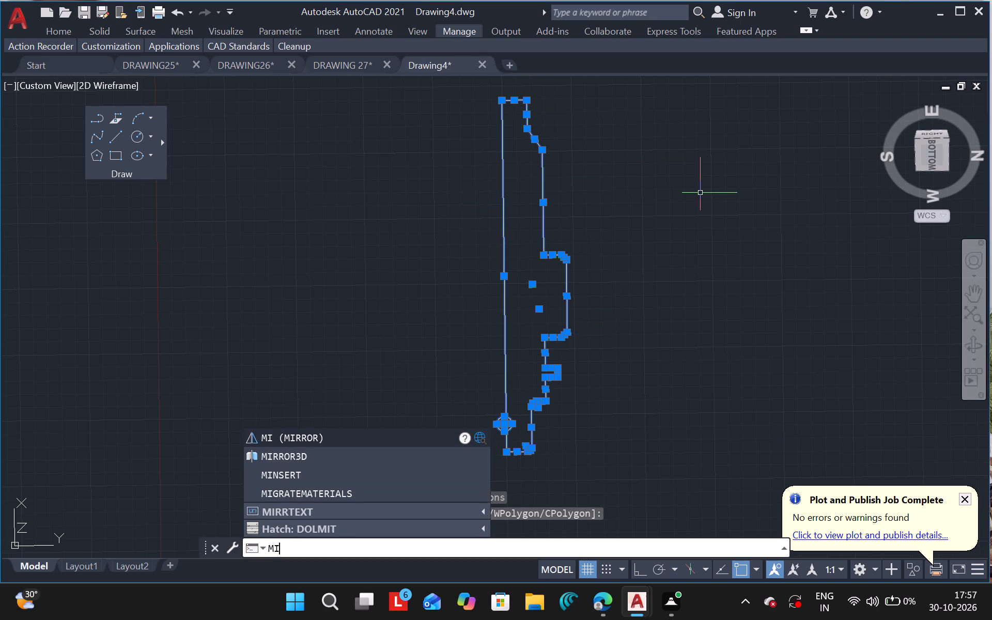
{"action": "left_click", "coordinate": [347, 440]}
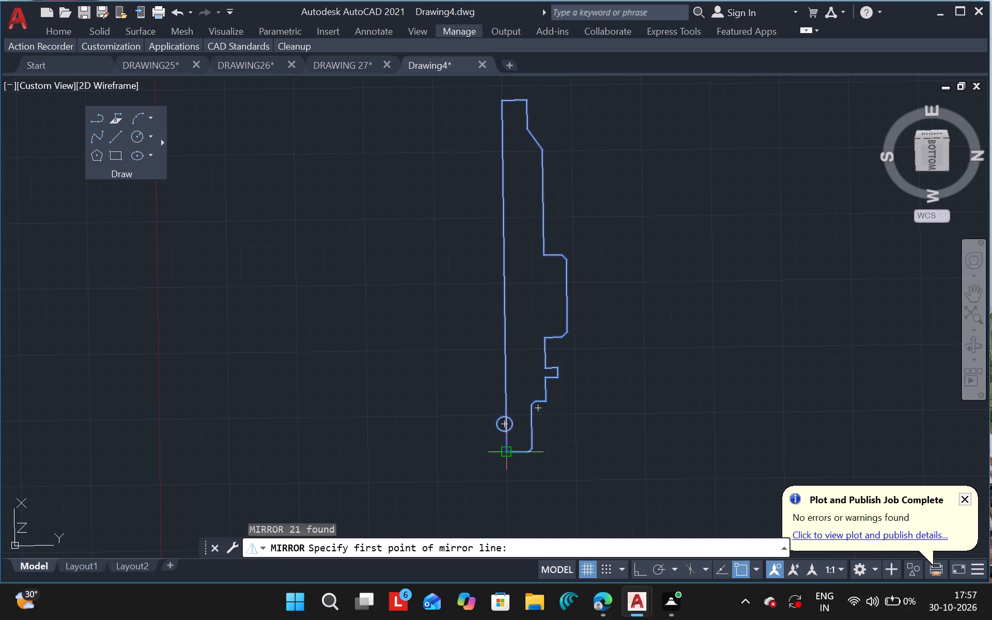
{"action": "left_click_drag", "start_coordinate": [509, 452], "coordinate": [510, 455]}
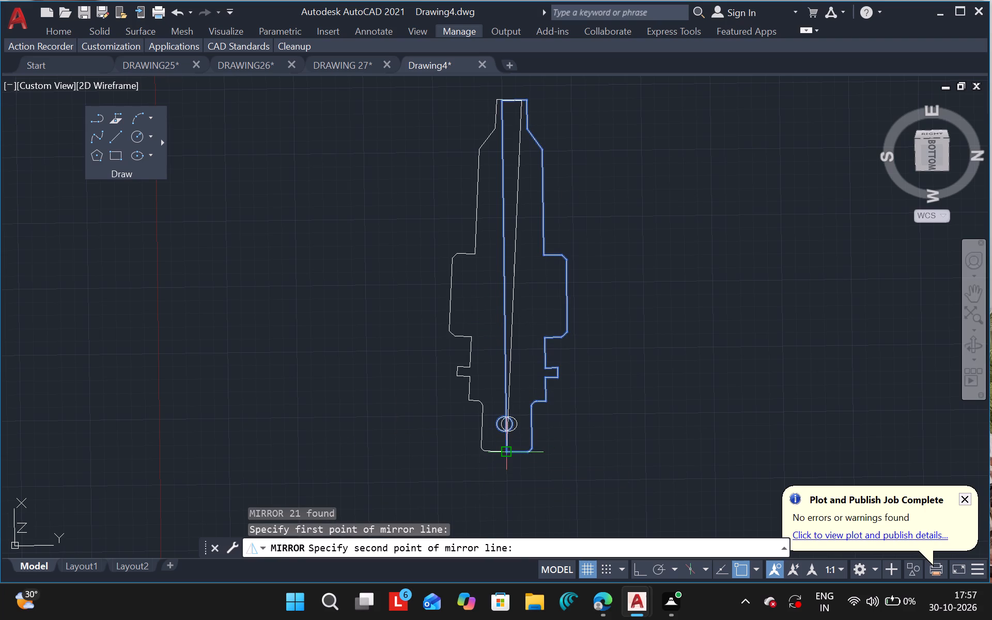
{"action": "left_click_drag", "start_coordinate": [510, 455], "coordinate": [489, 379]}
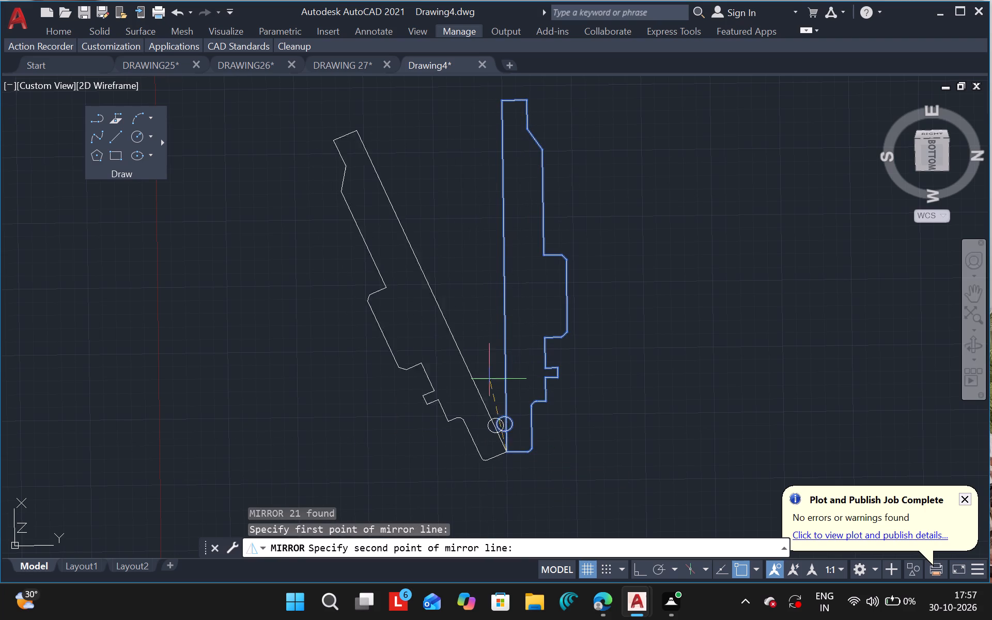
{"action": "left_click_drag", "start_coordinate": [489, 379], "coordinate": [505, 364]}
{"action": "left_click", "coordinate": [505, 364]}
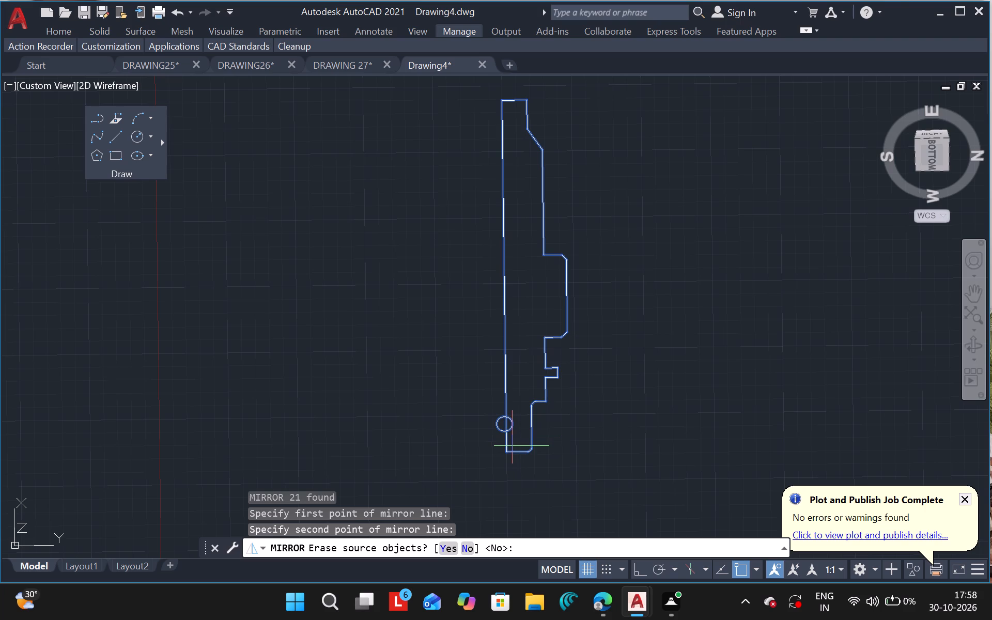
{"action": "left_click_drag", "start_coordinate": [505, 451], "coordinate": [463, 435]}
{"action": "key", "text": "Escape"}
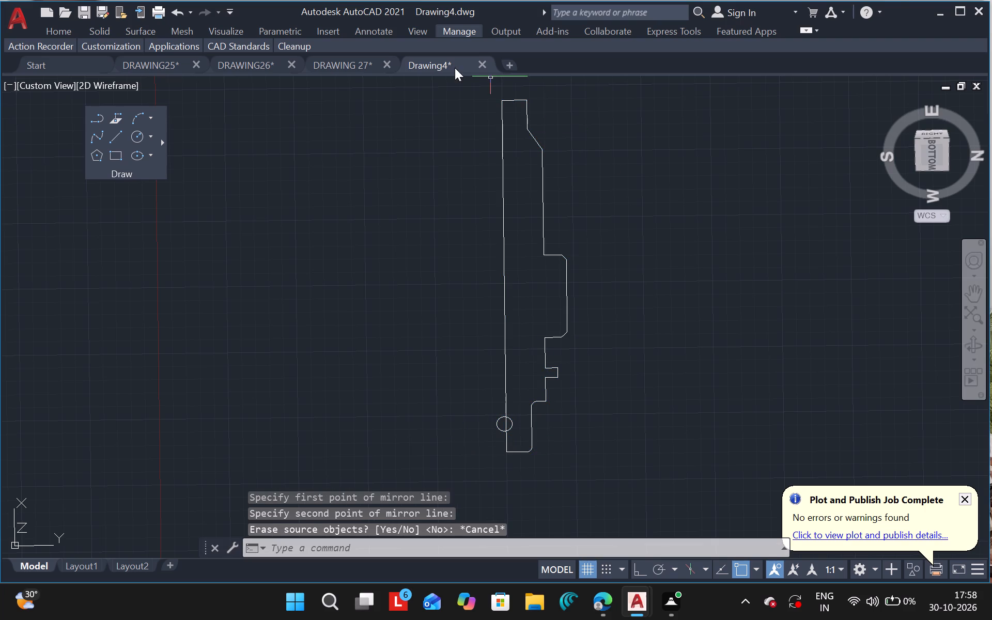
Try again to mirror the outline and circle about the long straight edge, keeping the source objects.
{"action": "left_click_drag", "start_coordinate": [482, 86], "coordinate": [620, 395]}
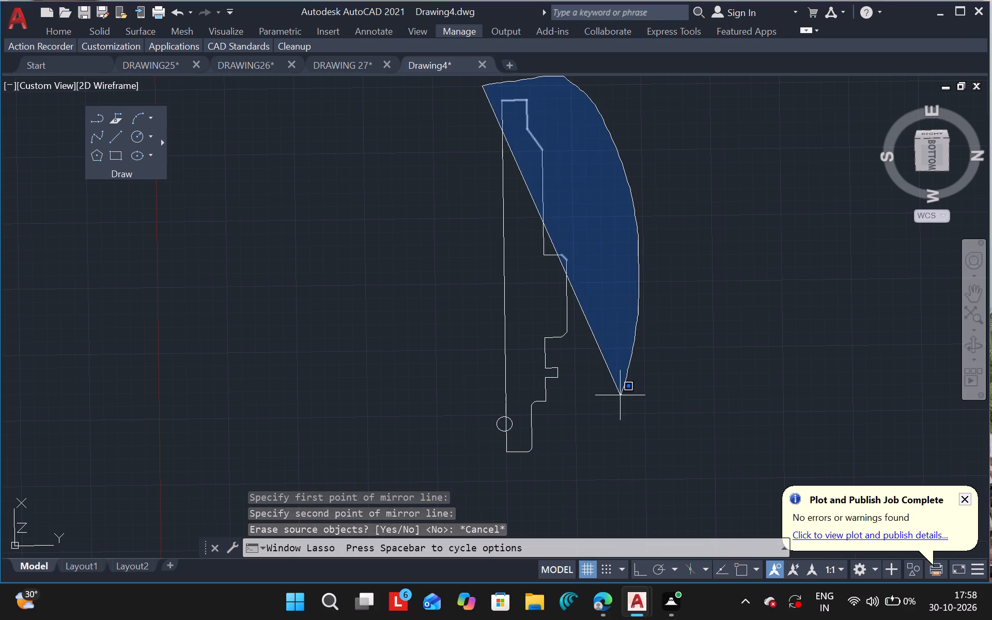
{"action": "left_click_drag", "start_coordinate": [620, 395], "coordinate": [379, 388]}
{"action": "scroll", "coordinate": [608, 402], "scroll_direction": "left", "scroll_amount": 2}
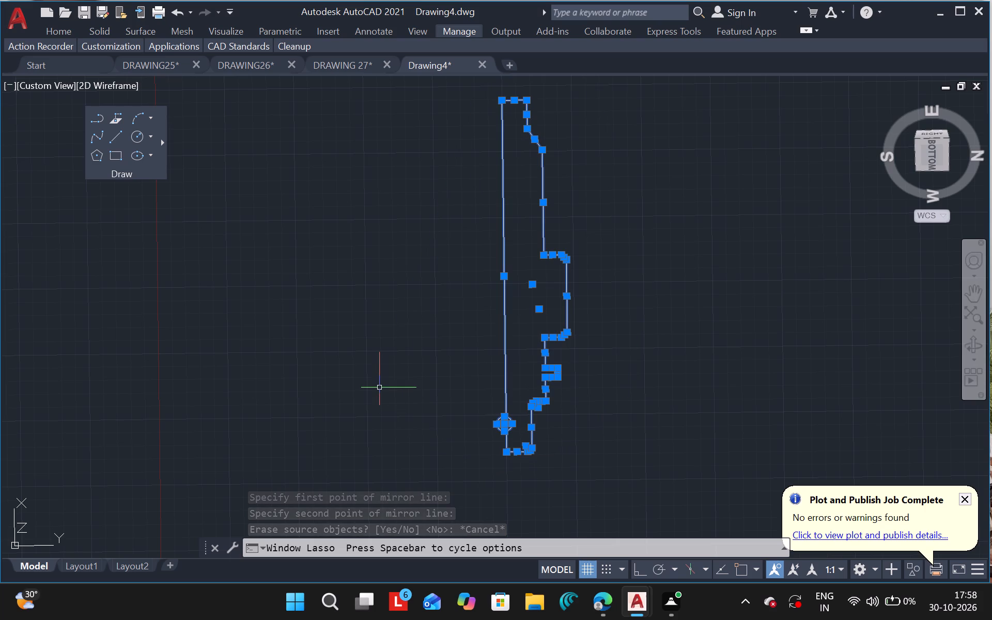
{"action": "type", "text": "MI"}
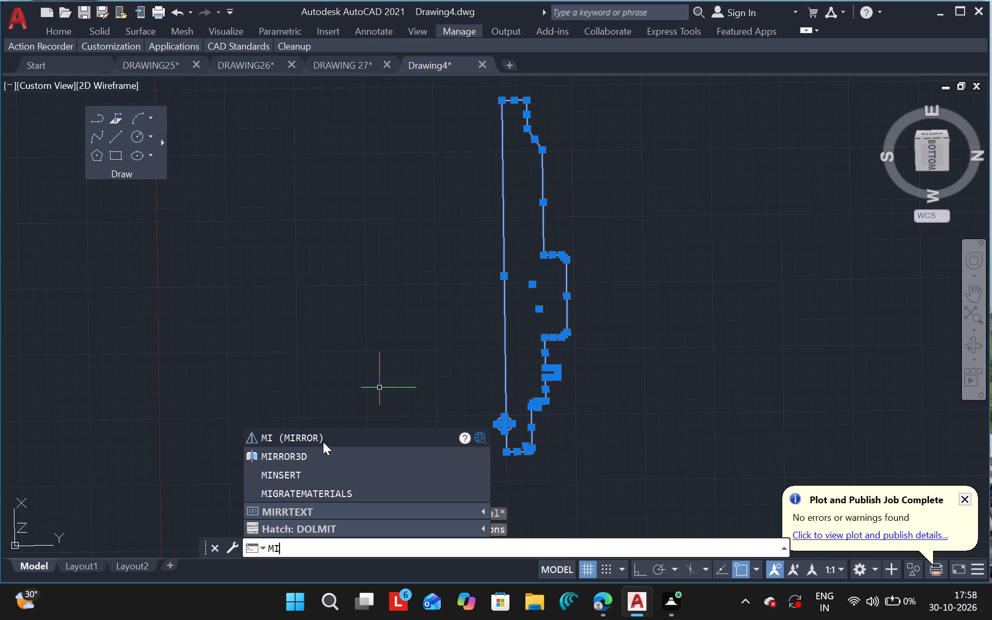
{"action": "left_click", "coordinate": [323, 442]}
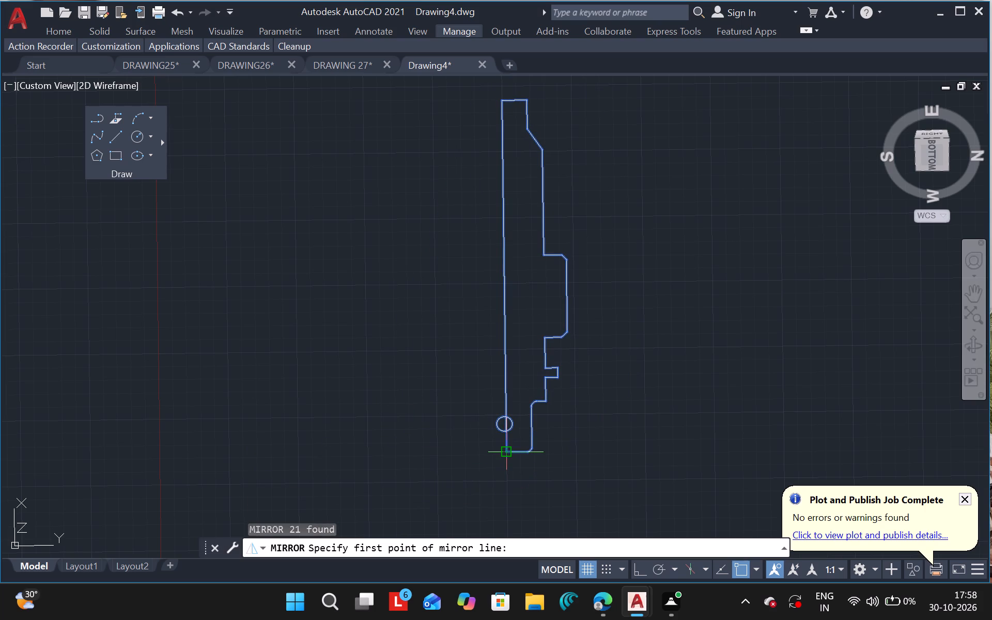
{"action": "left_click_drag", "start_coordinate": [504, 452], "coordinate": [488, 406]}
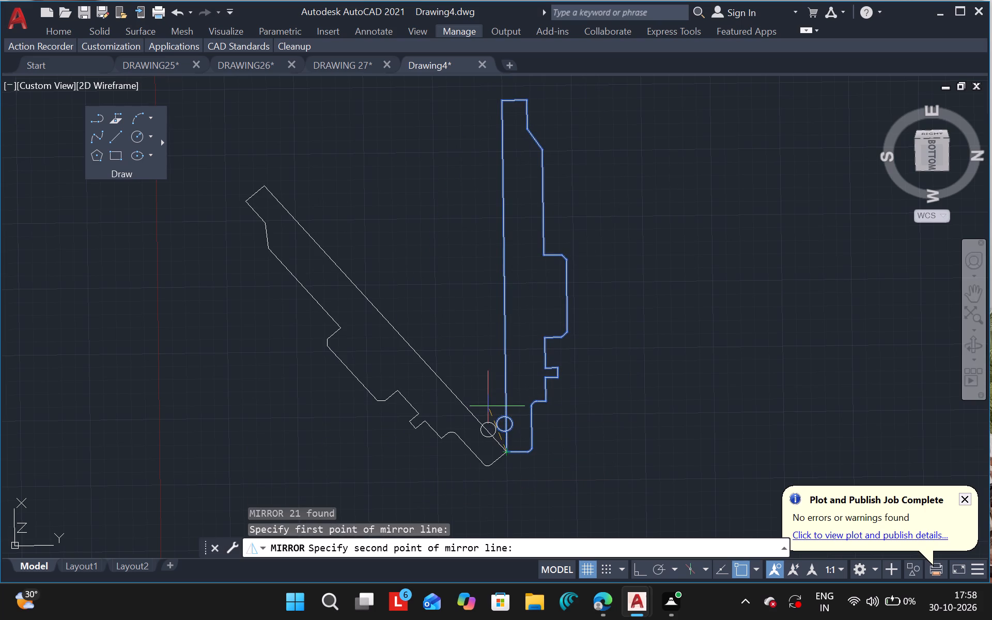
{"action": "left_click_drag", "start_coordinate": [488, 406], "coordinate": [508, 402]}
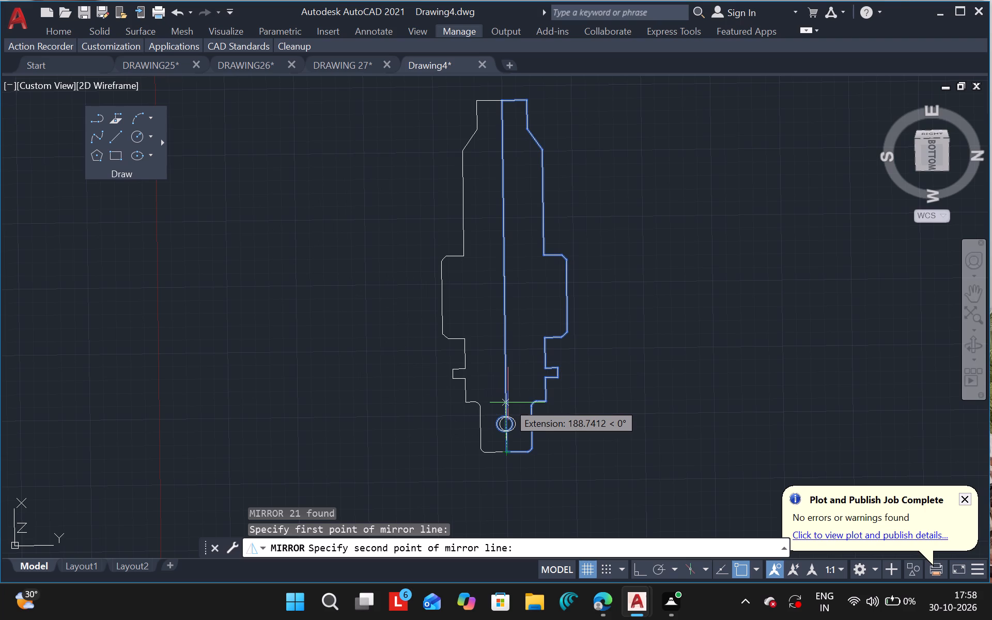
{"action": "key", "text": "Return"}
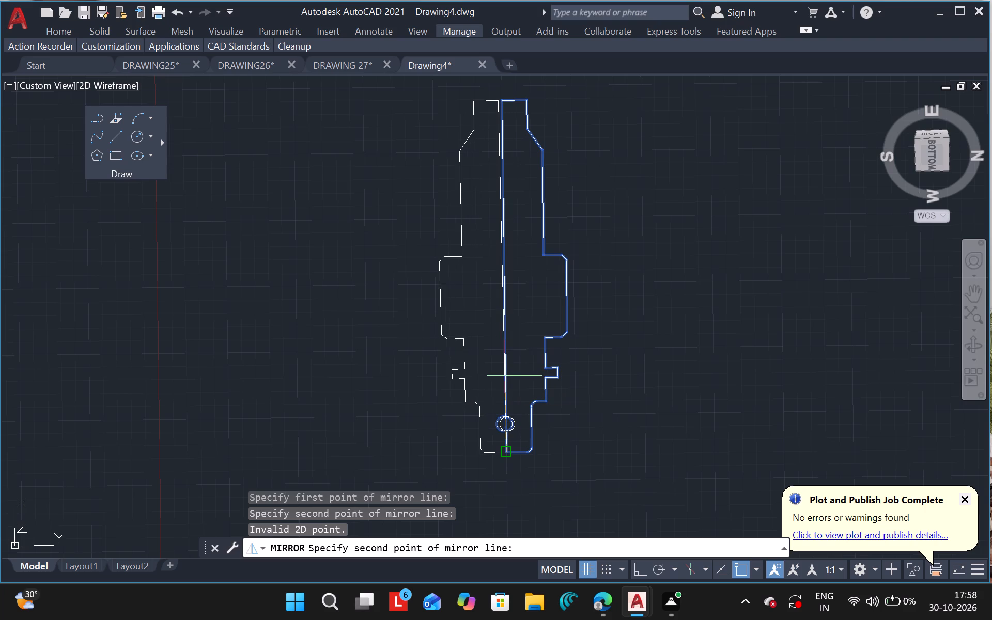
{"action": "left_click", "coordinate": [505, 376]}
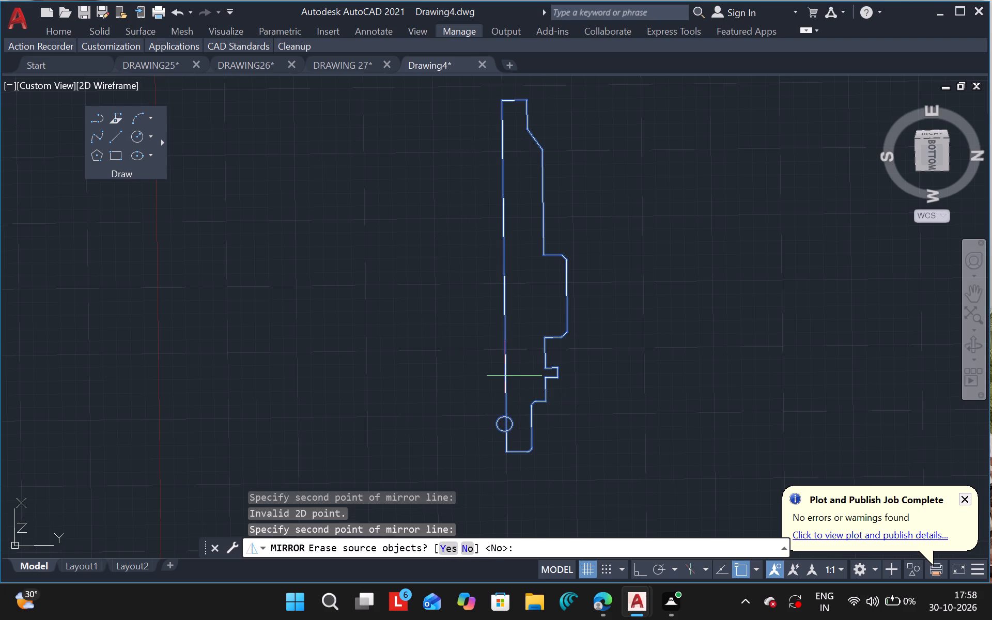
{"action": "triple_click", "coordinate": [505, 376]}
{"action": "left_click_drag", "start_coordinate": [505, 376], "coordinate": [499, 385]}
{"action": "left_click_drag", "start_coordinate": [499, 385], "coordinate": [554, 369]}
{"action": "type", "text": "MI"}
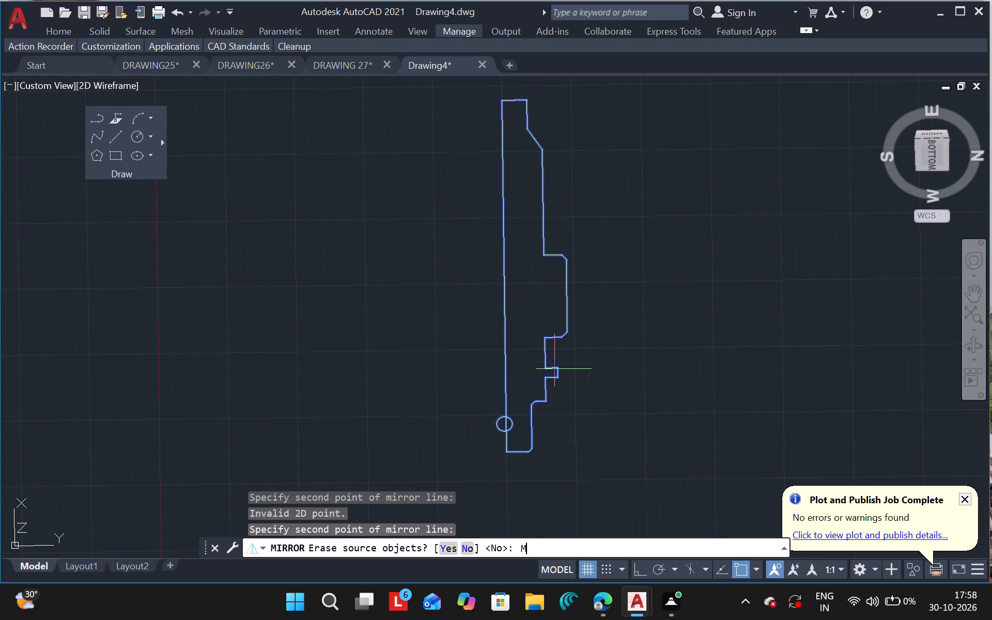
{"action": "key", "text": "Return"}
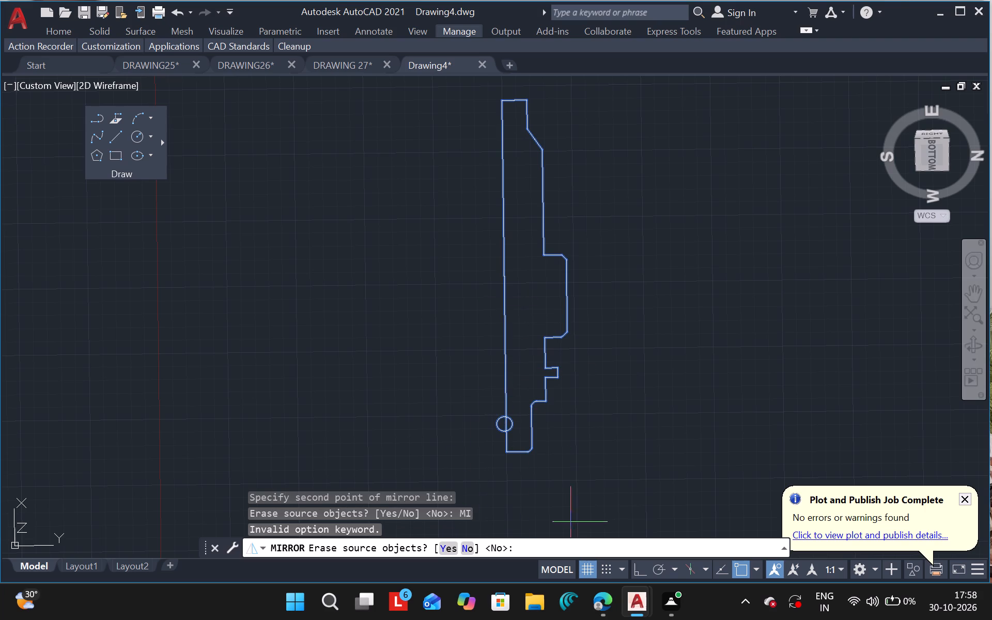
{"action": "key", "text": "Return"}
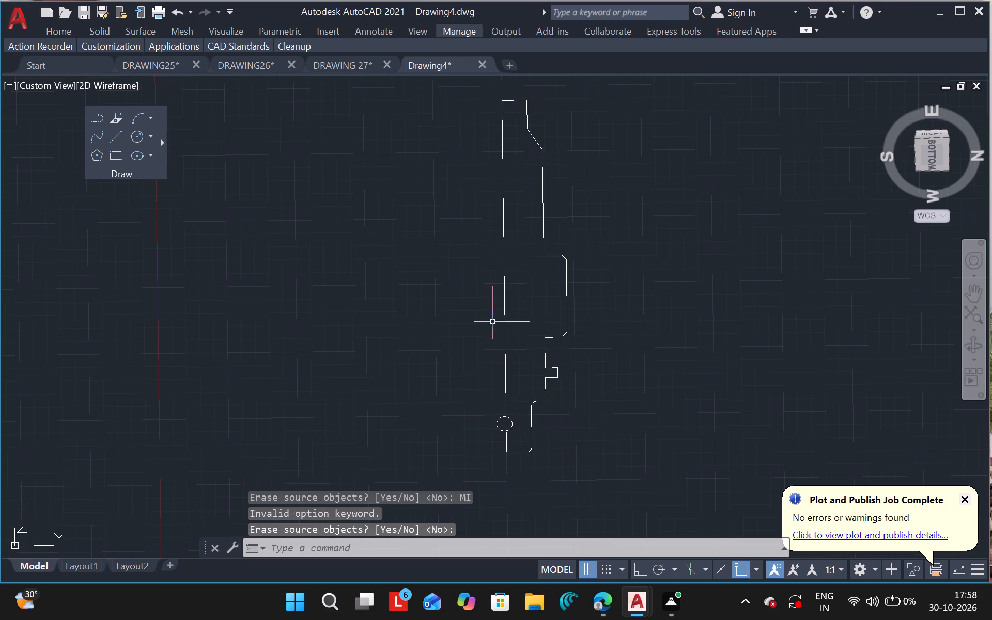
Mirror the whole outline and its circle about the outline's long straight edge, keeping the source objects.
{"action": "left_click_drag", "start_coordinate": [475, 91], "coordinate": [612, 283]}
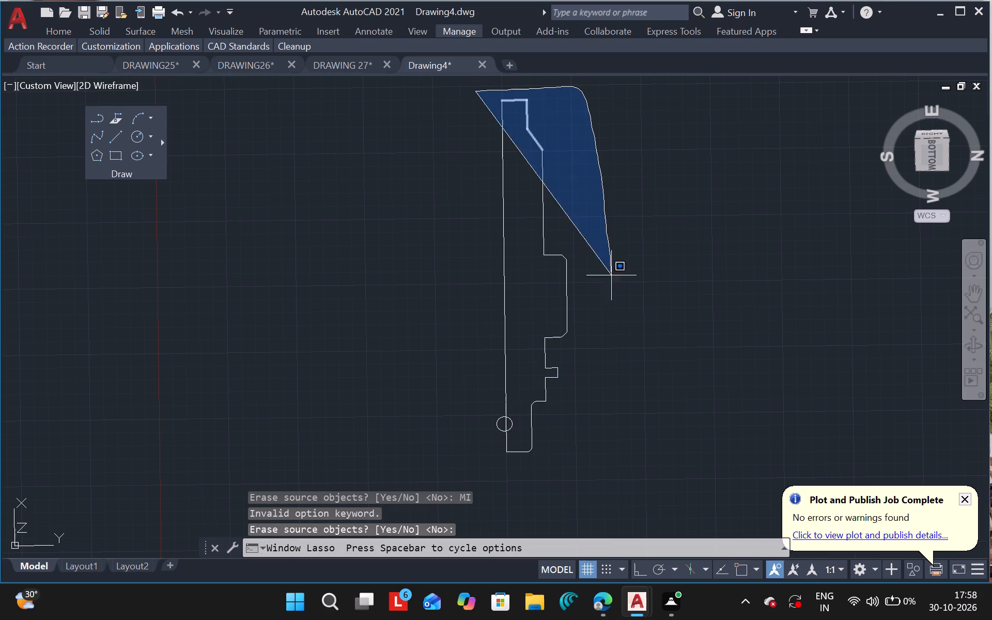
{"action": "left_click_drag", "start_coordinate": [612, 283], "coordinate": [422, 405]}
{"action": "scroll", "coordinate": [576, 421], "scroll_direction": "left", "scroll_amount": 2}
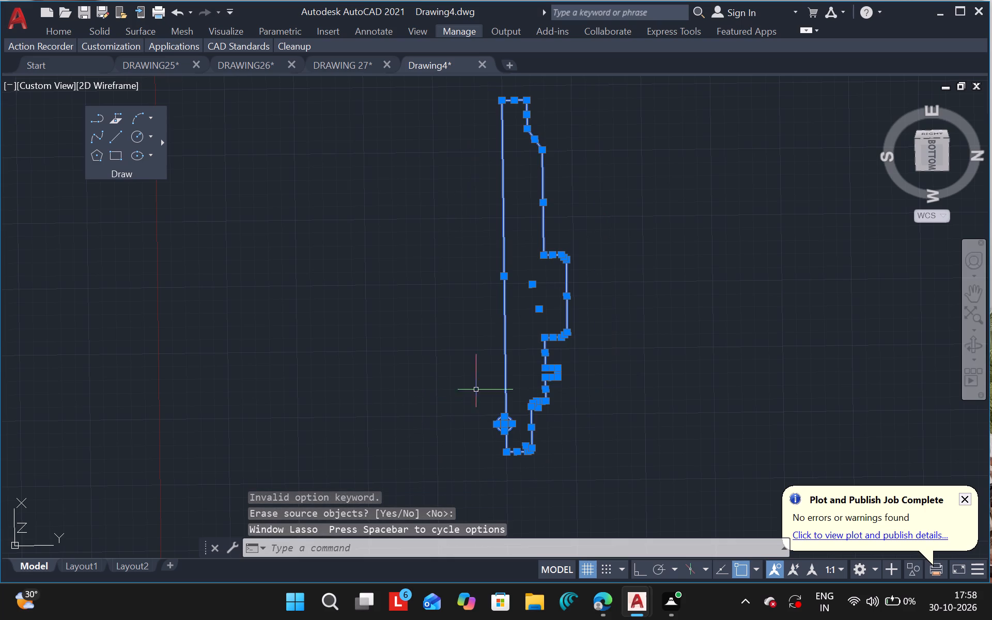
{"action": "type", "text": "MI"}
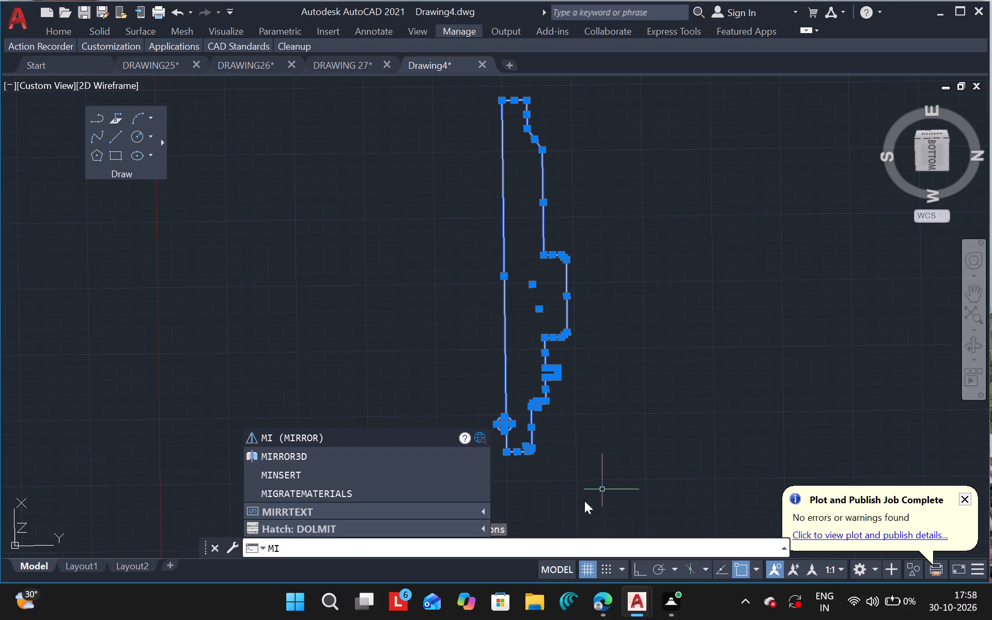
{"action": "left_click", "coordinate": [340, 439]}
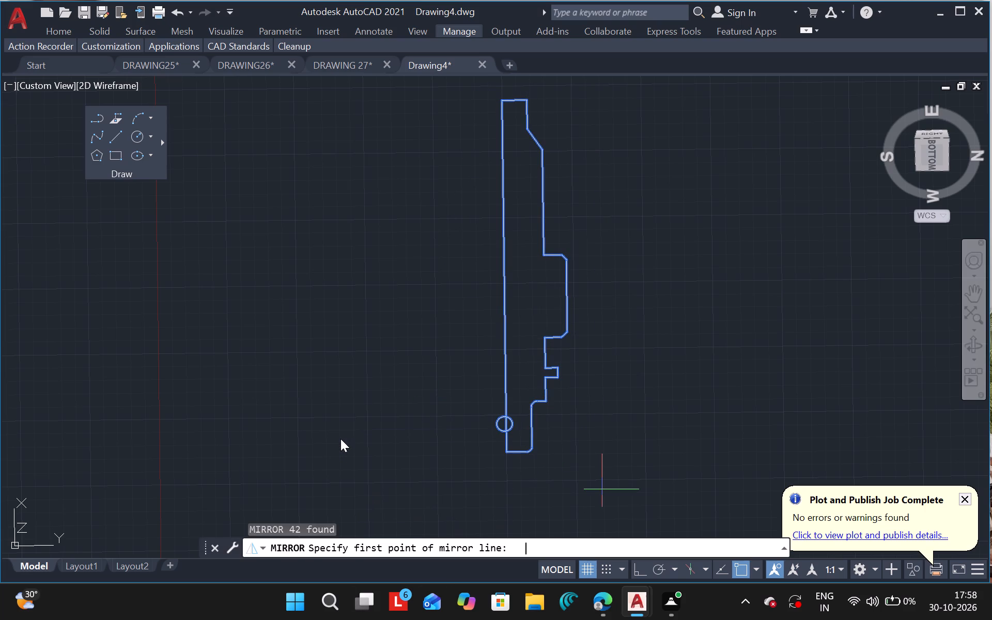
{"action": "left_click", "coordinate": [500, 450]}
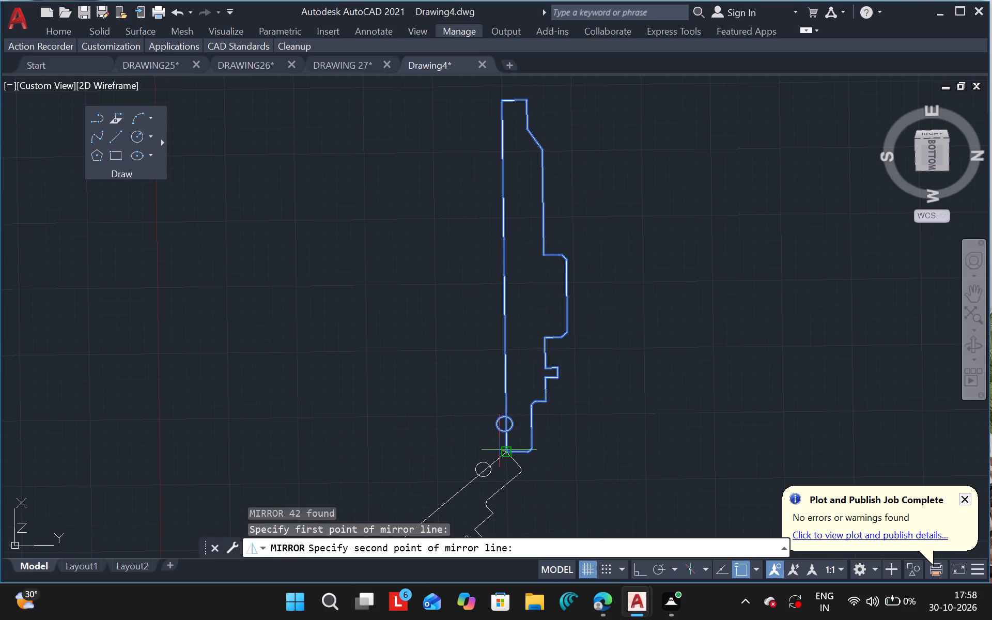
{"action": "left_click", "coordinate": [507, 319]}
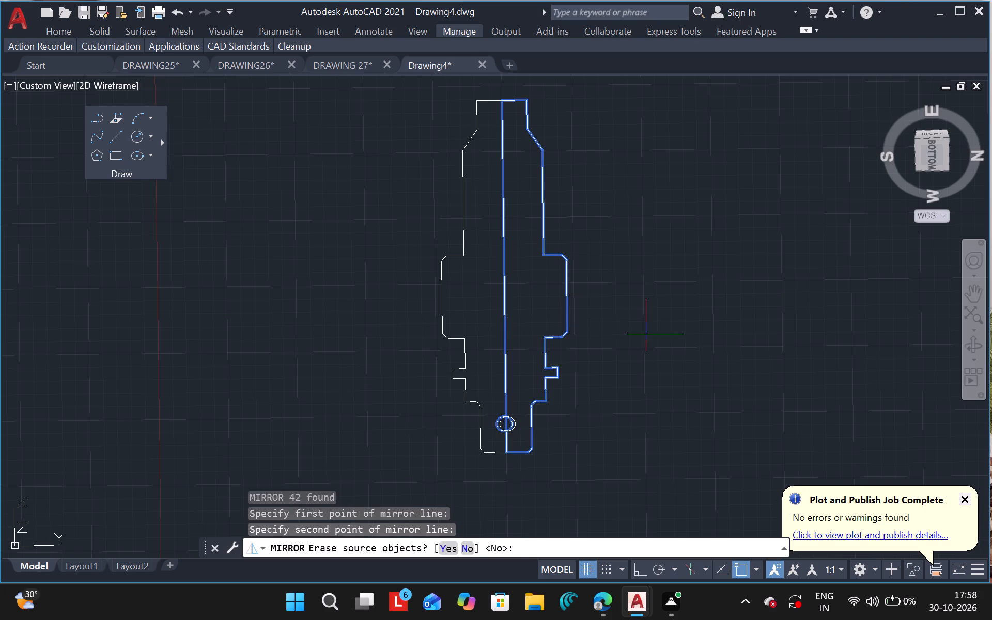
{"action": "key", "text": "Return"}
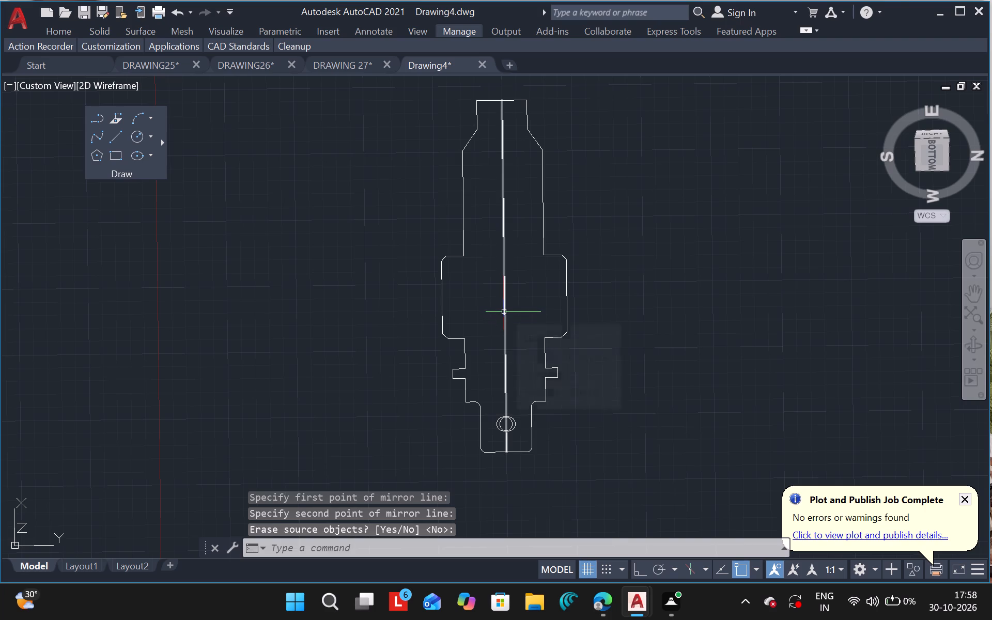
Delete one of the overlapping duplicate lines on the long centre axis of the mirrored outline.
{"action": "scroll", "coordinate": [504, 312], "scroll_direction": "up", "scroll_amount": 3, "text": "ctrl"}
{"action": "left_click", "coordinate": [504, 344]}
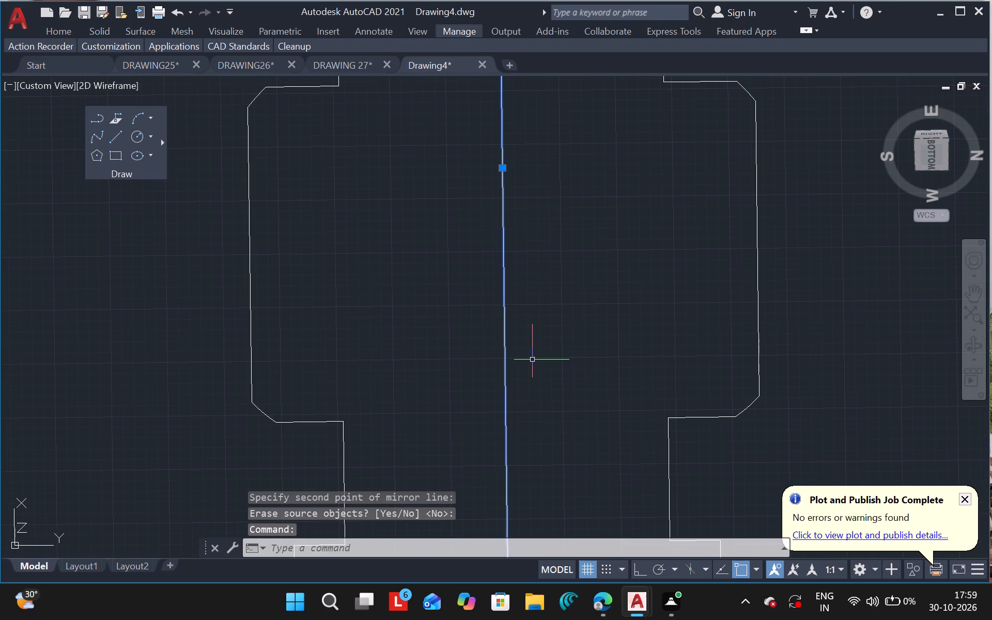
{"action": "key", "text": "Delete"}
{"action": "scroll", "coordinate": [426, 274], "scroll_direction": "down", "scroll_amount": 3, "text": "ctrl"}
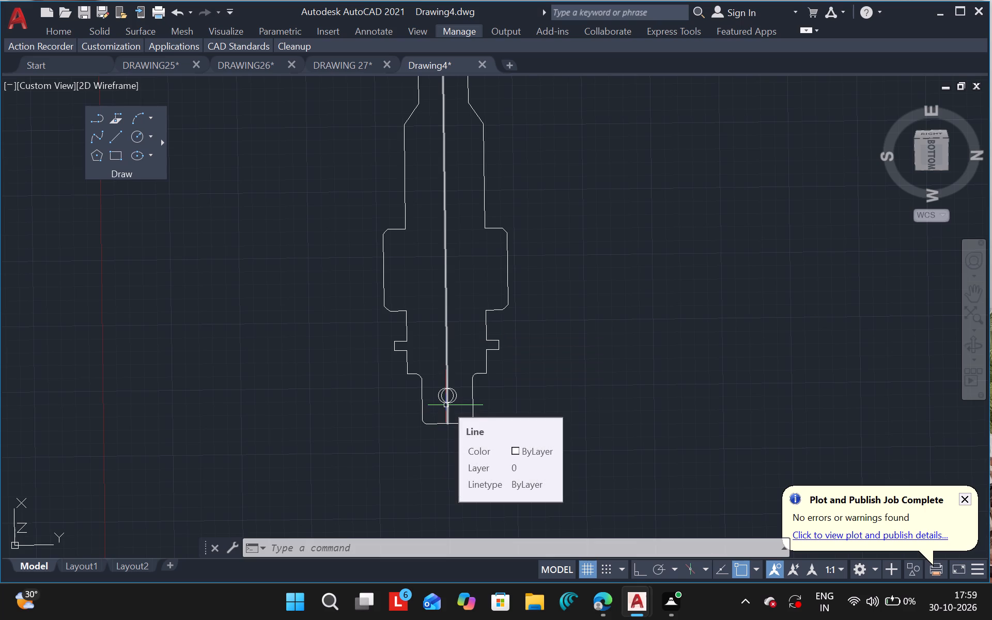
{"action": "right_click", "coordinate": [446, 405]}
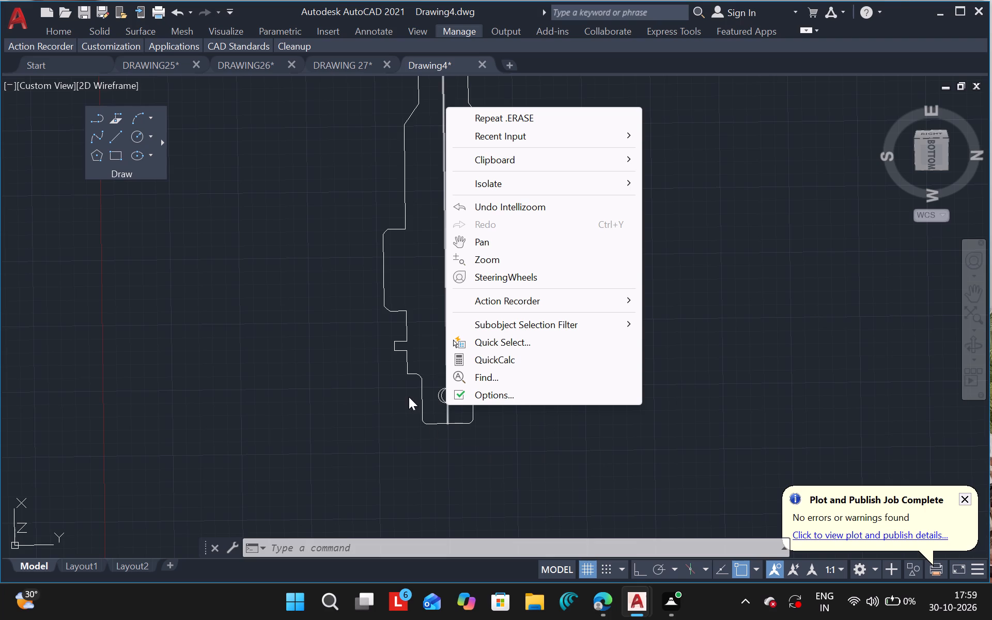
{"action": "left_click", "coordinate": [390, 404]}
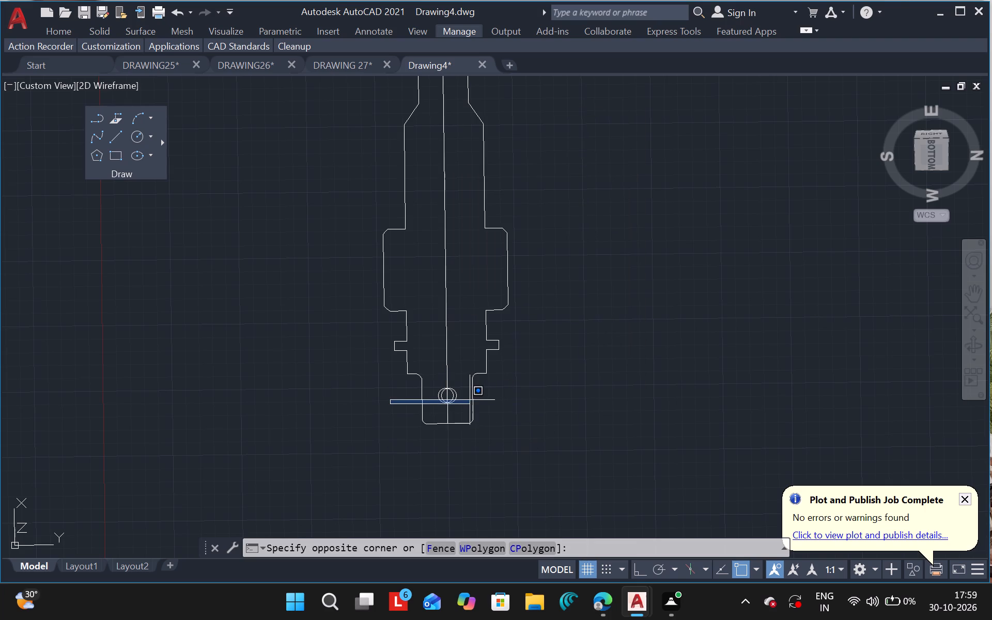
{"action": "key", "text": "Escape"}
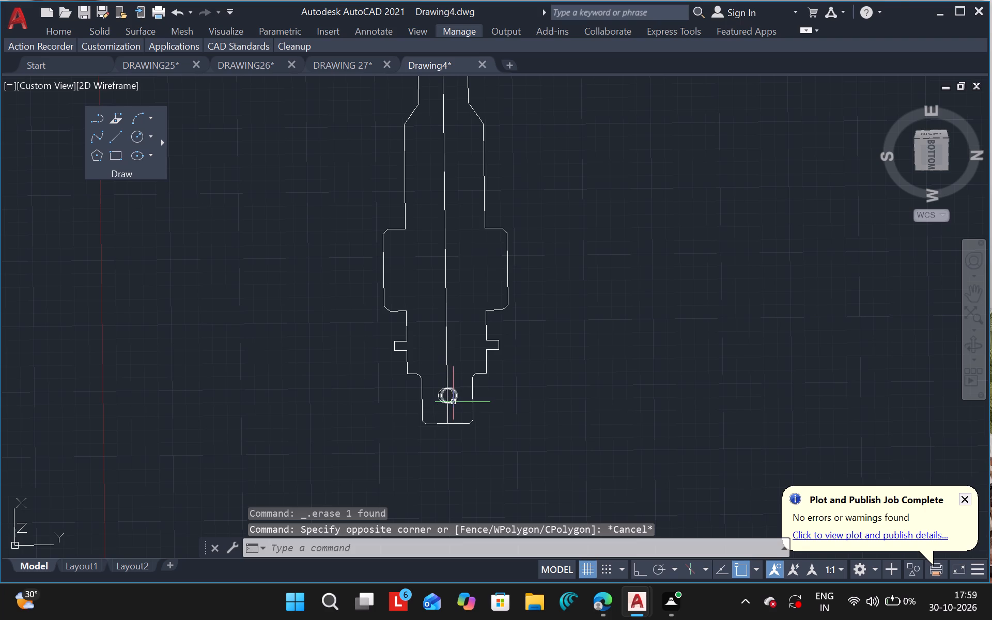
Delete the overlapping duplicate circles at the narrow end of the centre line, leaving a single circle.
{"action": "left_click_drag", "start_coordinate": [453, 402], "coordinate": [528, 468]}
{"action": "key", "text": "Delete"}
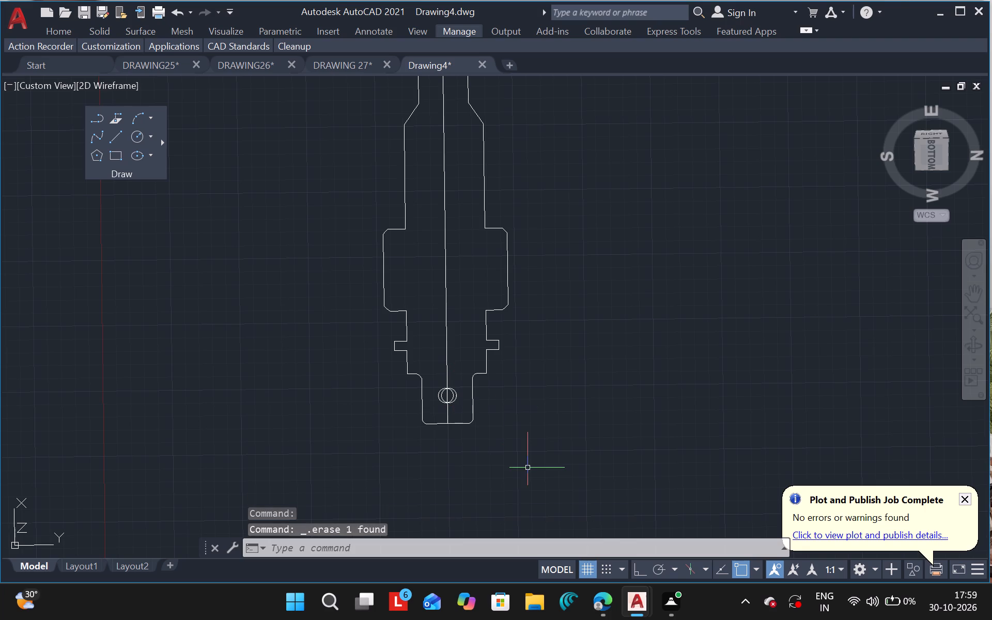
{"action": "scroll", "coordinate": [445, 385], "scroll_direction": "up", "scroll_amount": 4, "text": "ctrl"}
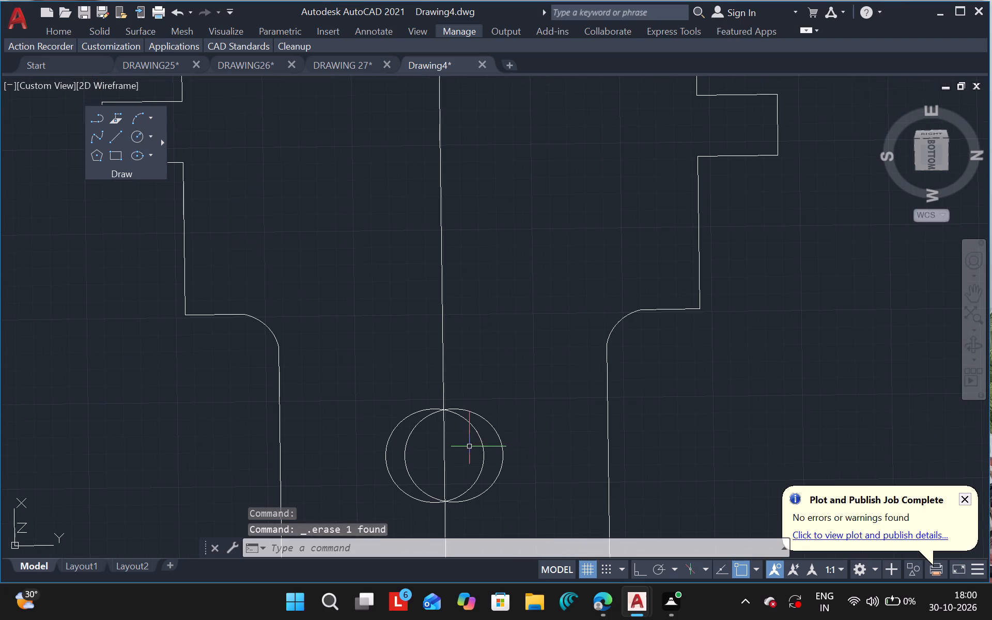
{"action": "left_click", "coordinate": [483, 451]}
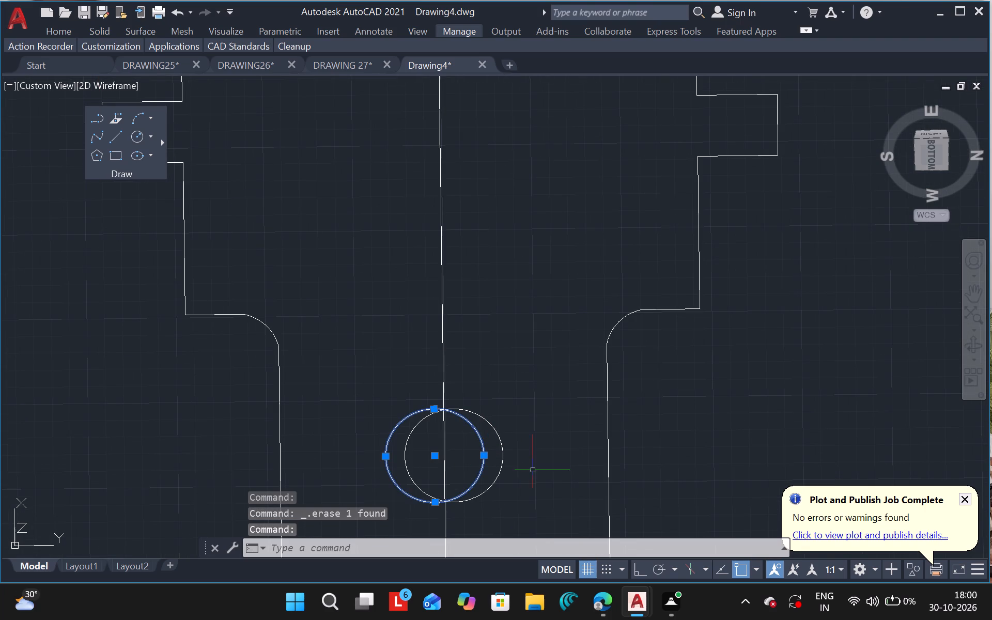
{"action": "key", "text": "Delete"}
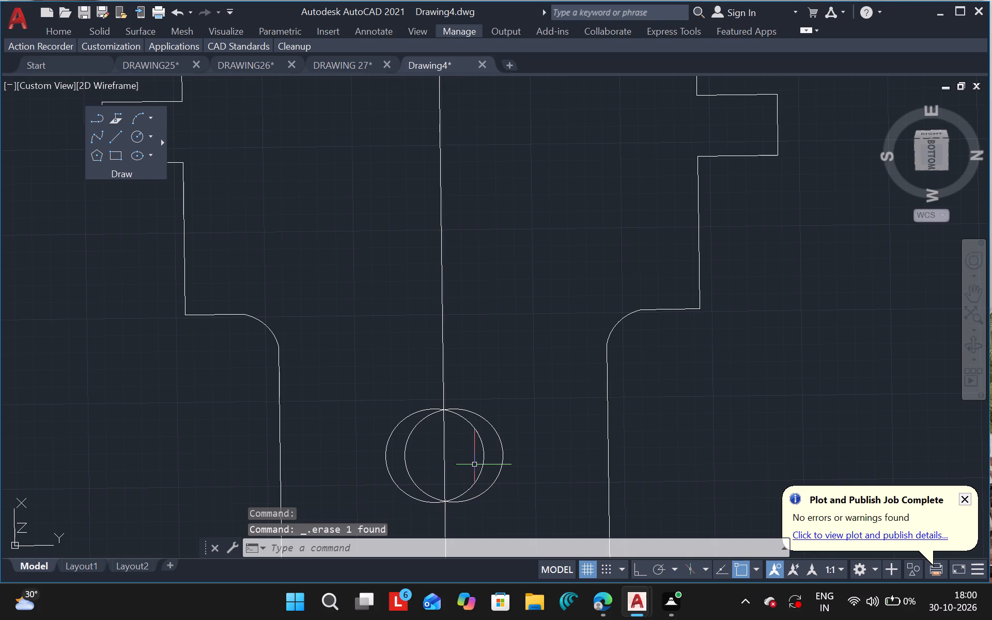
{"action": "left_click", "coordinate": [483, 469]}
{"action": "key", "text": "Delete"}
Move the remaining circle sideways so that it sits centred on the outline's centre line.
{"action": "left_click", "coordinate": [402, 454]}
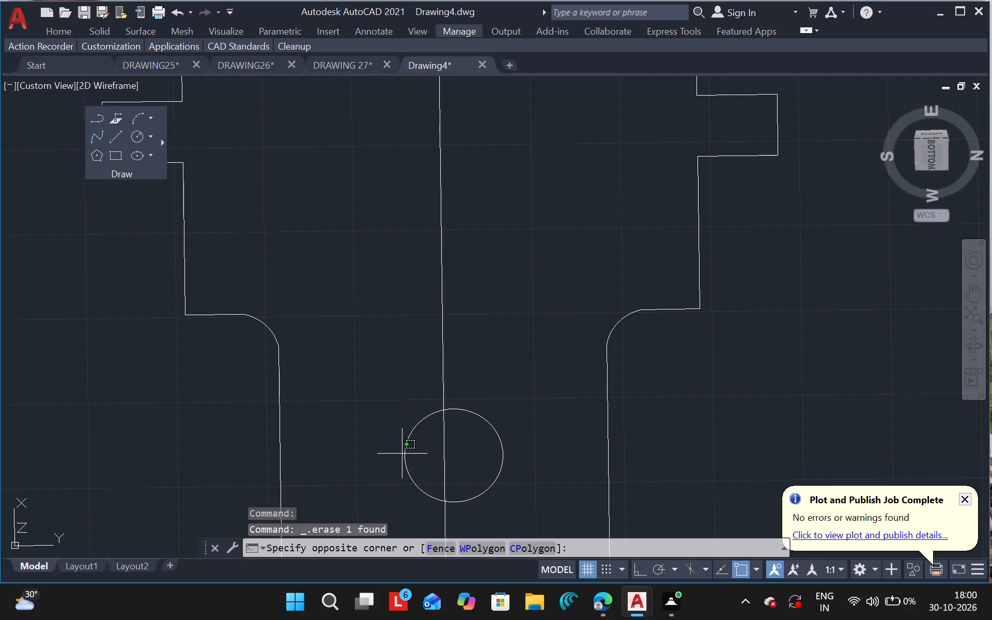
{"action": "left_click", "coordinate": [402, 455]}
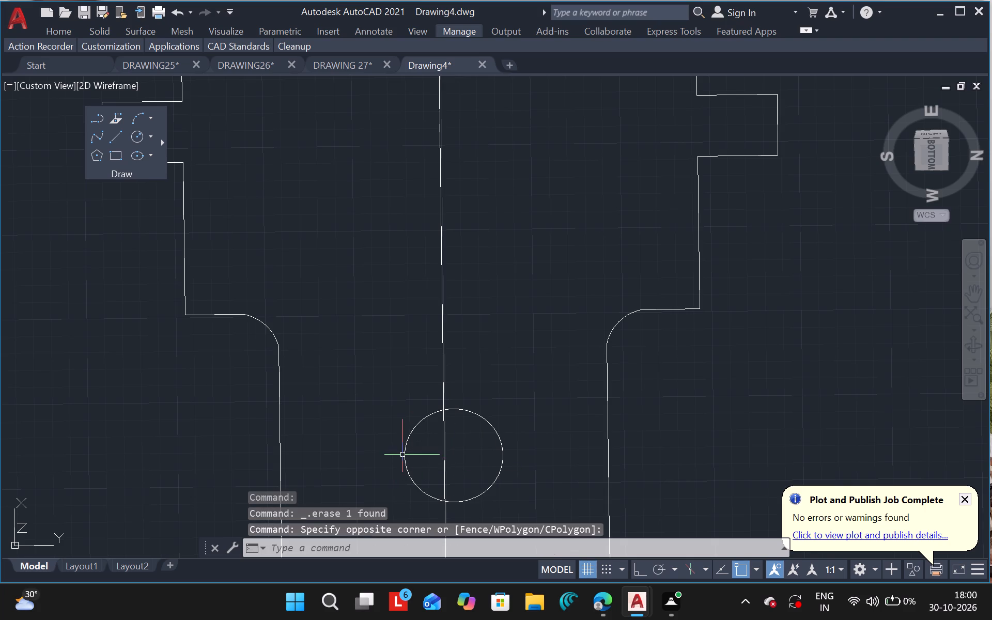
{"action": "left_click_drag", "start_coordinate": [404, 455], "coordinate": [357, 463]}
{"action": "type", "text": "MP"}
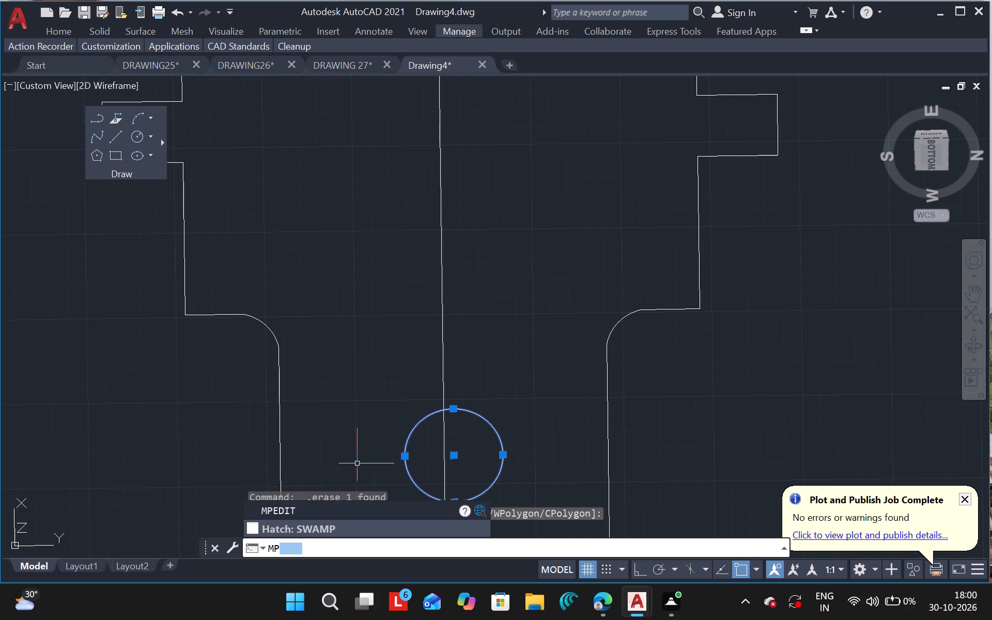
{"action": "key", "text": "BackSpace"}
{"action": "key", "text": "BackSpace"}
{"action": "key", "text": "o"}
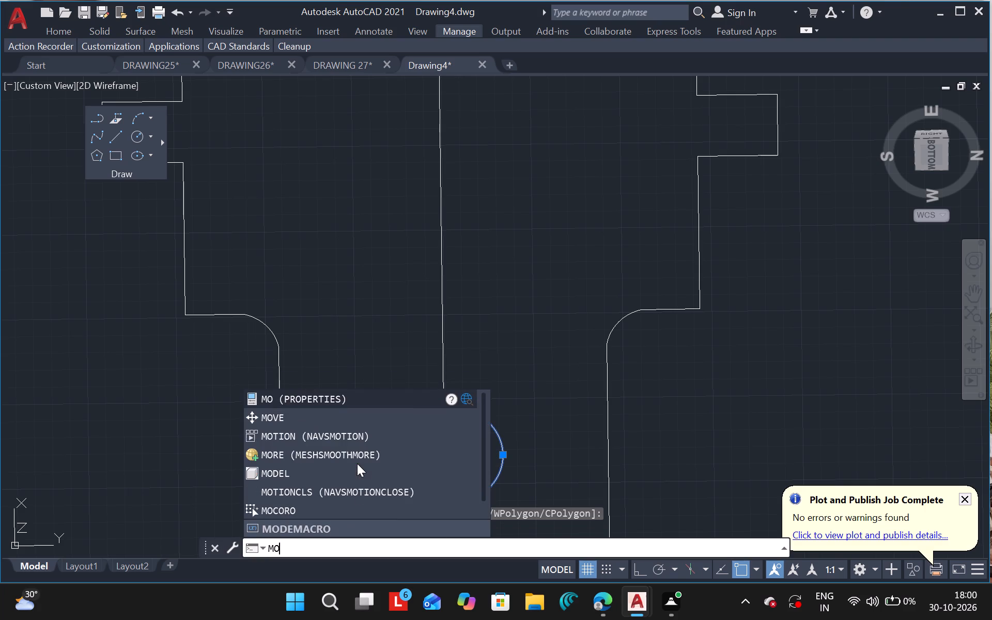
{"action": "left_click", "coordinate": [287, 414]}
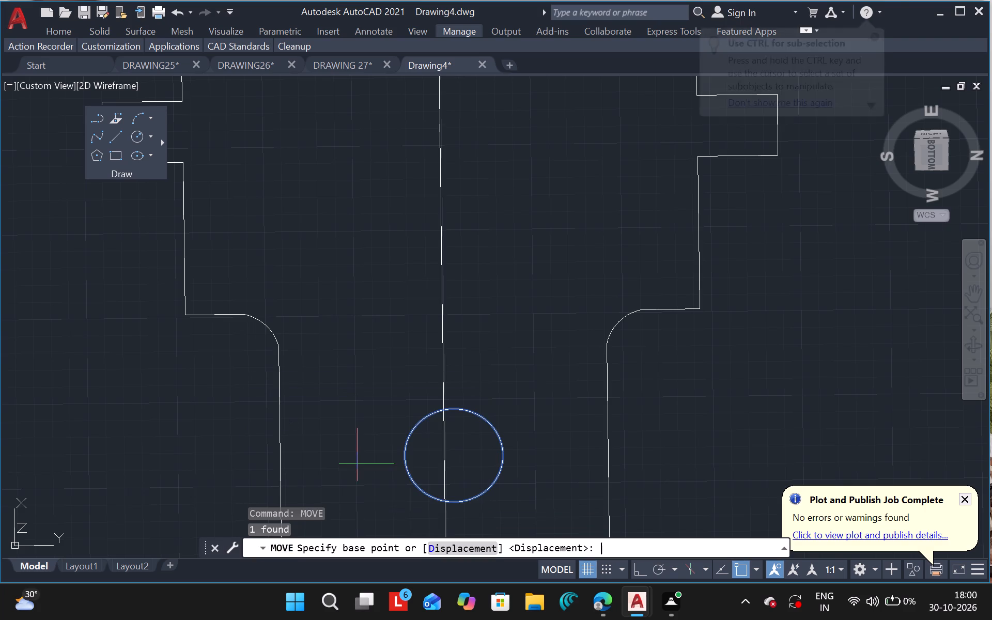
{"action": "left_click_drag", "start_coordinate": [196, 456], "coordinate": [180, 456]}
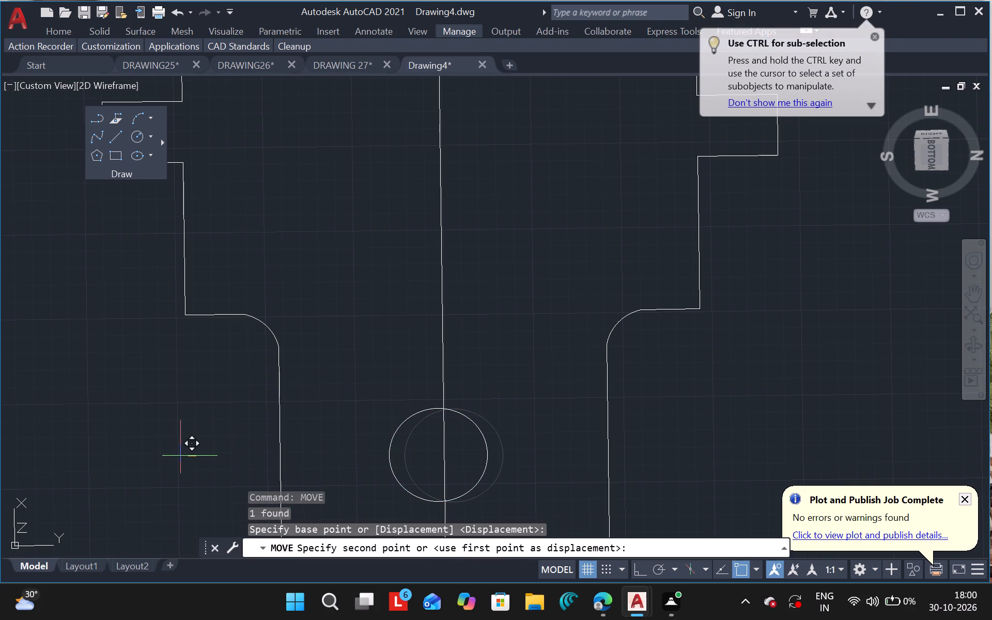
{"action": "left_click_drag", "start_coordinate": [180, 456], "coordinate": [187, 457]}
{"action": "left_click", "coordinate": [187, 457]}
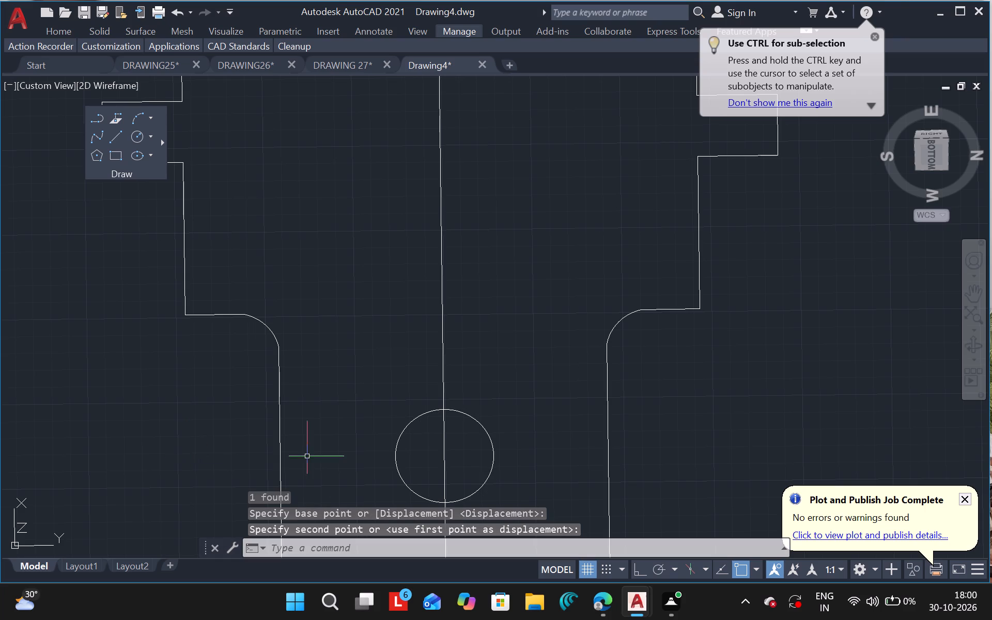
Draw a line across the upper end of the widest section, joining the inner step corners on both sides.
{"action": "scroll", "coordinate": [406, 405], "scroll_direction": "down", "scroll_amount": 6, "text": "ctrl"}
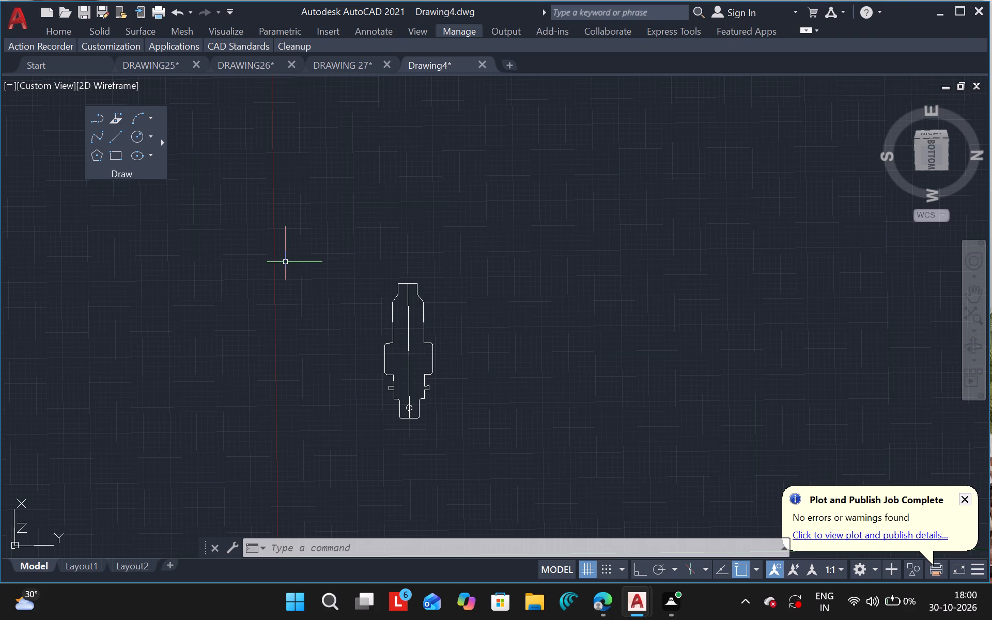
{"action": "left_click", "coordinate": [121, 141]}
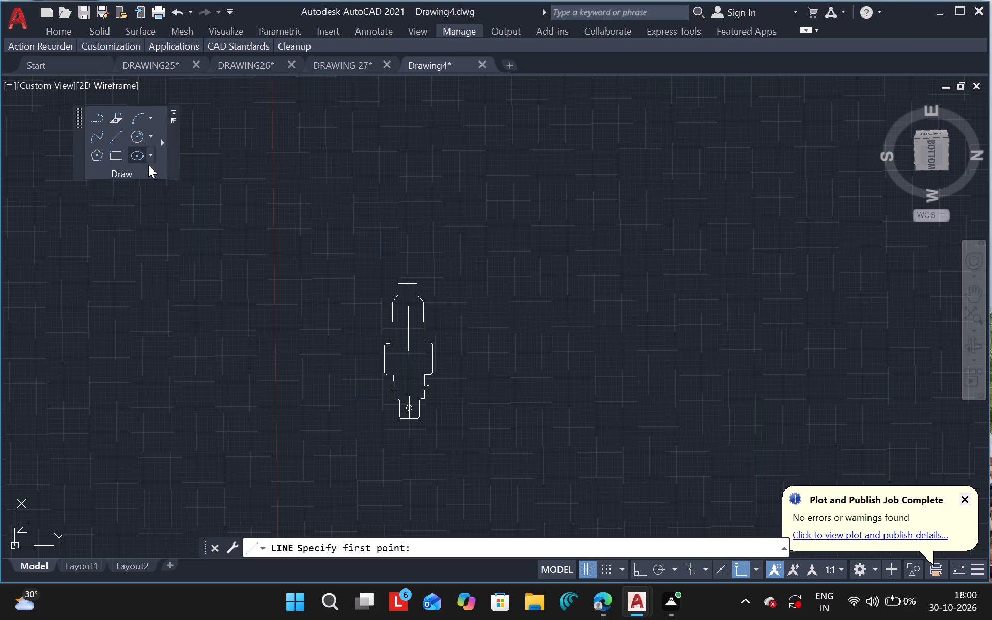
{"action": "left_click_drag", "start_coordinate": [394, 342], "coordinate": [416, 342]}
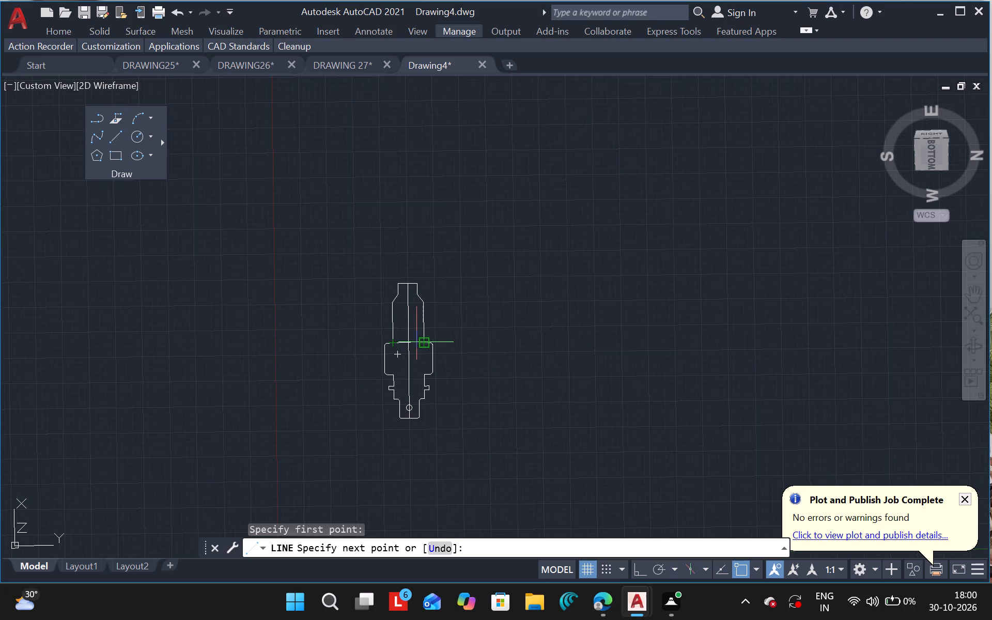
{"action": "left_click_drag", "start_coordinate": [416, 342], "coordinate": [420, 342]}
{"action": "left_click", "coordinate": [420, 342]}
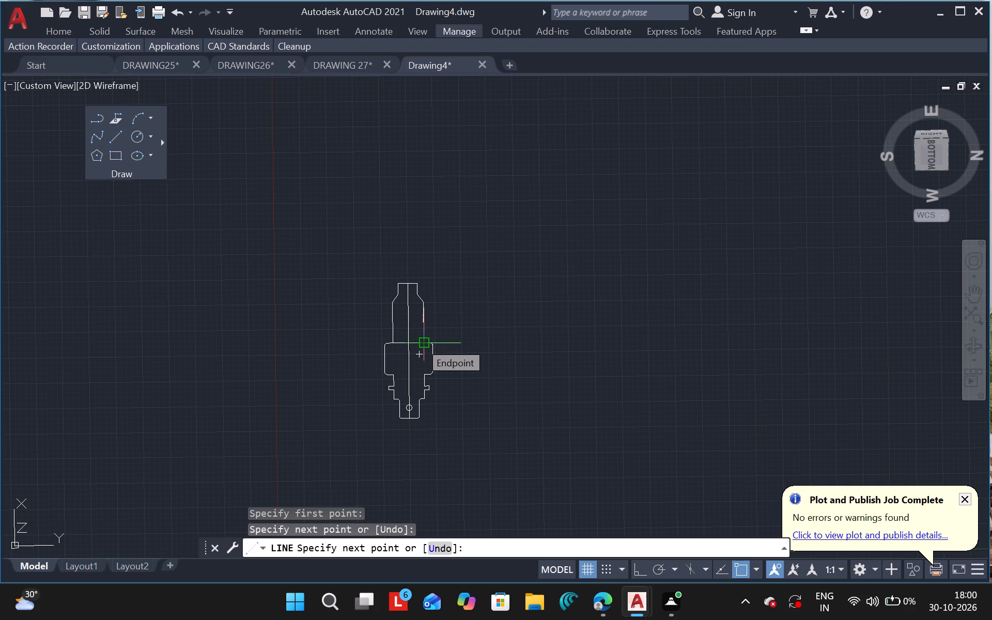
{"action": "key", "text": "Escape"}
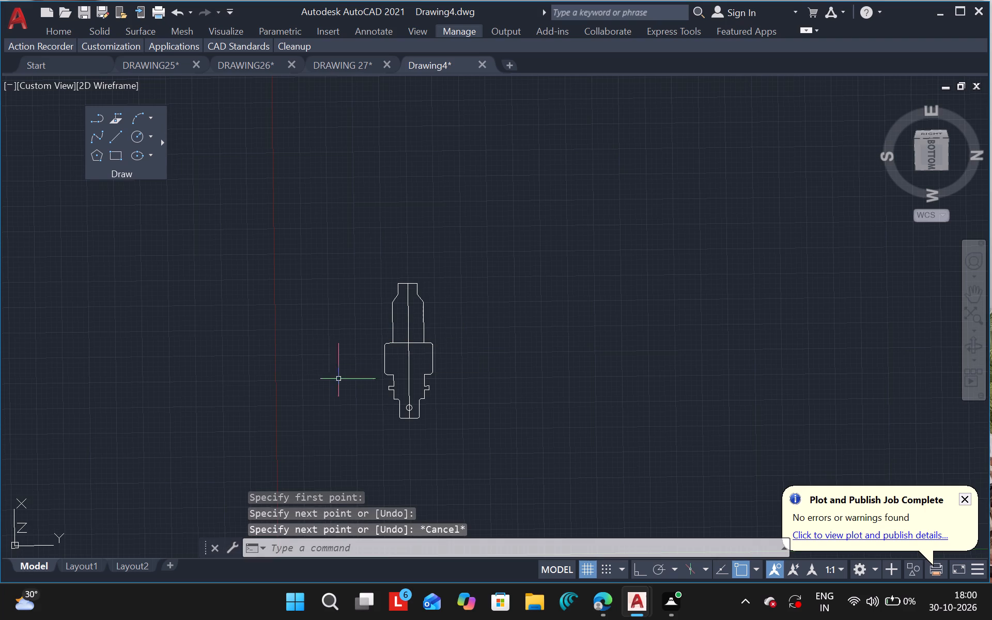
Draw a line across the lower end of the widest section, joining its two inner step corners.
{"action": "left_click", "coordinate": [115, 142]}
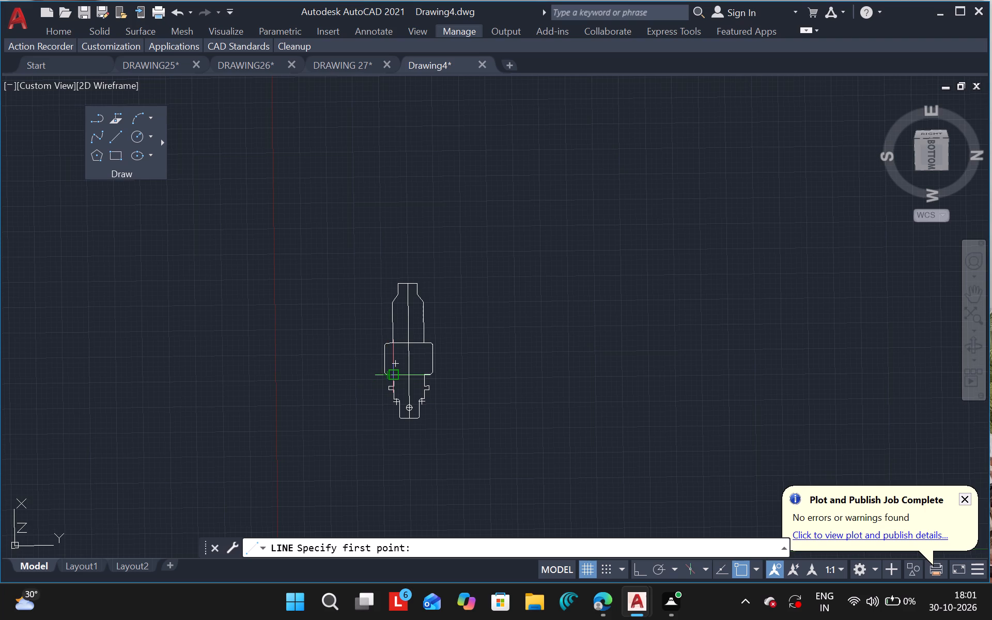
{"action": "left_click_drag", "start_coordinate": [397, 377], "coordinate": [438, 376]}
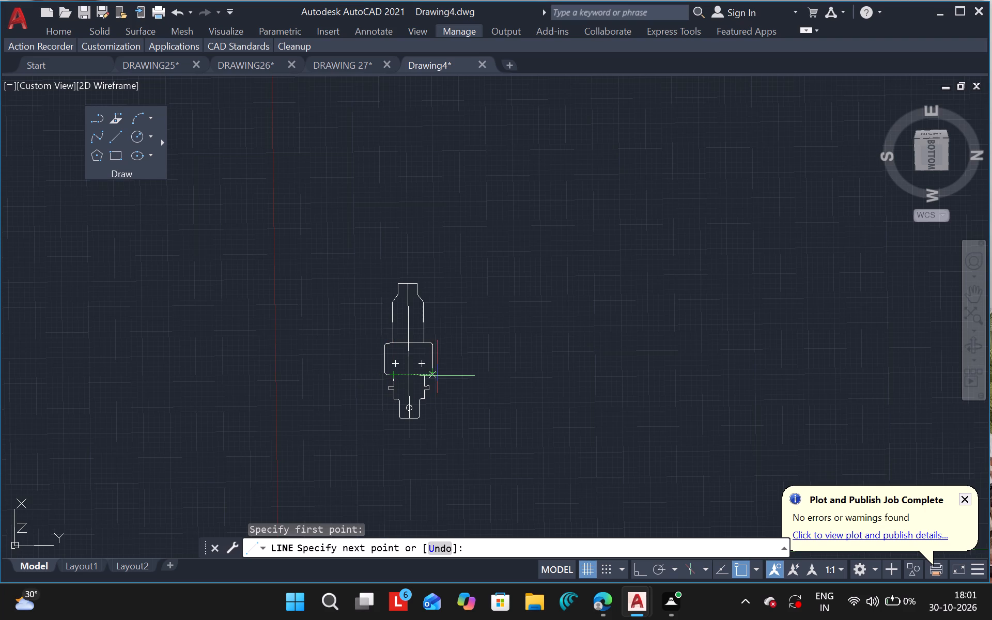
{"action": "left_click_drag", "start_coordinate": [438, 376], "coordinate": [422, 375]}
{"action": "left_click", "coordinate": [422, 375]}
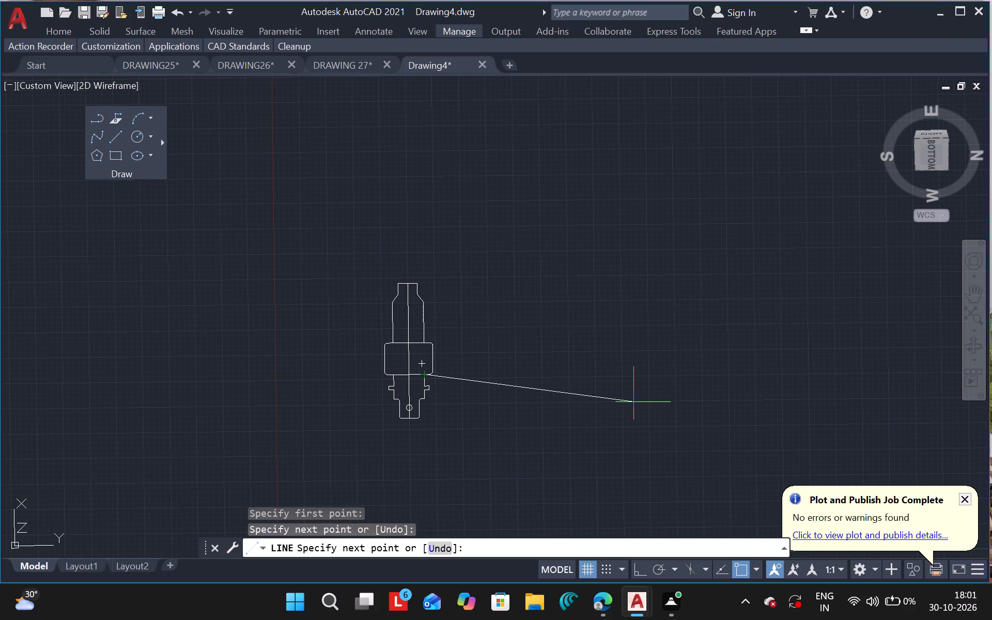
{"action": "key", "text": "Escape"}
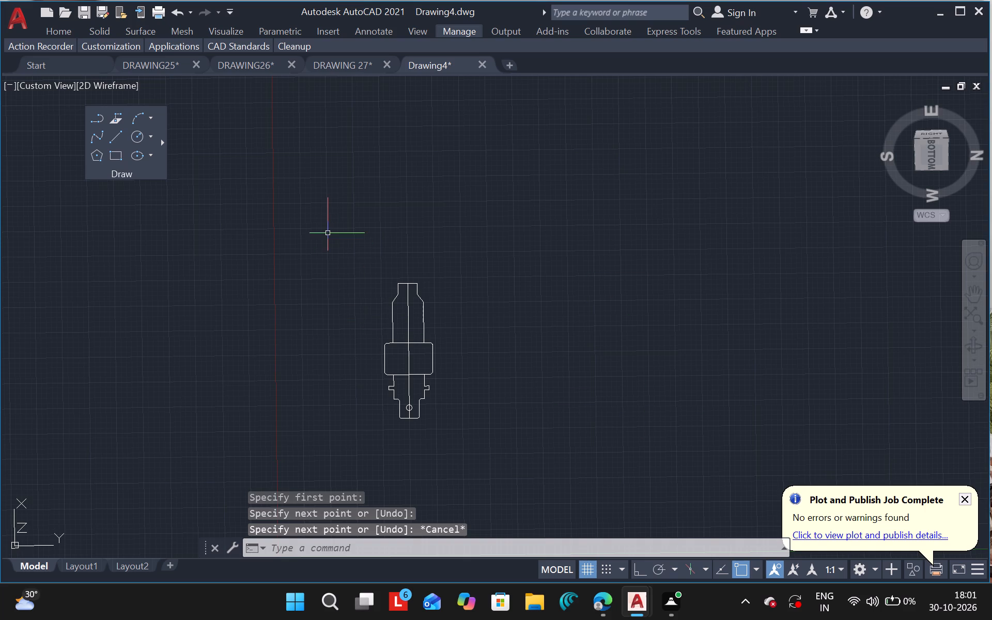
Save the drawing in the Documents folder under the file name PRAVAS.
{"action": "left_click", "coordinate": [328, 233]}
{"action": "left_click_drag", "start_coordinate": [328, 233], "coordinate": [540, 445]}
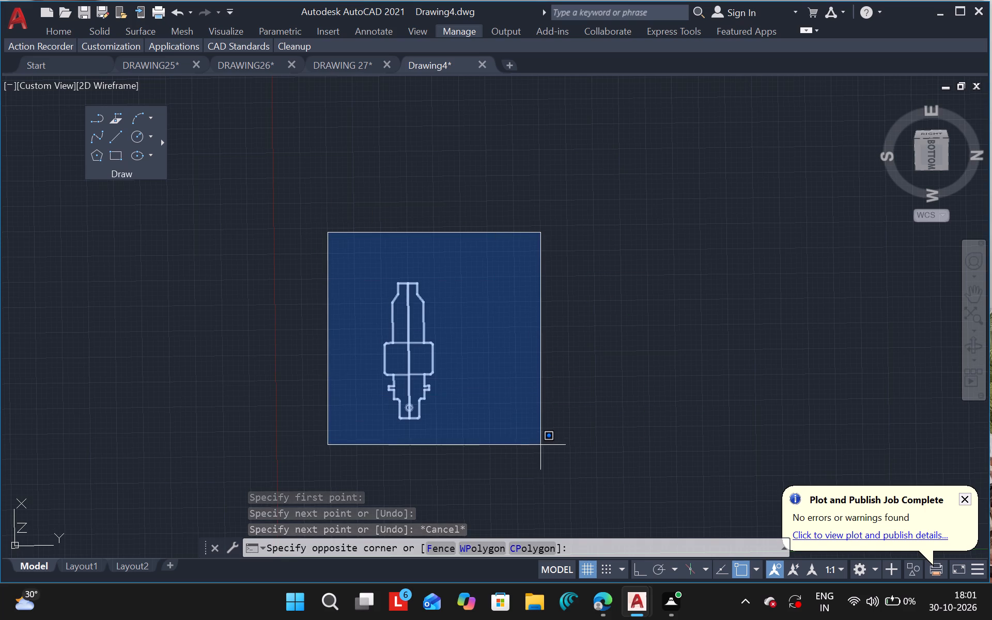
{"action": "left_click", "coordinate": [540, 445]}
{"action": "key", "text": "ctrl+s"}
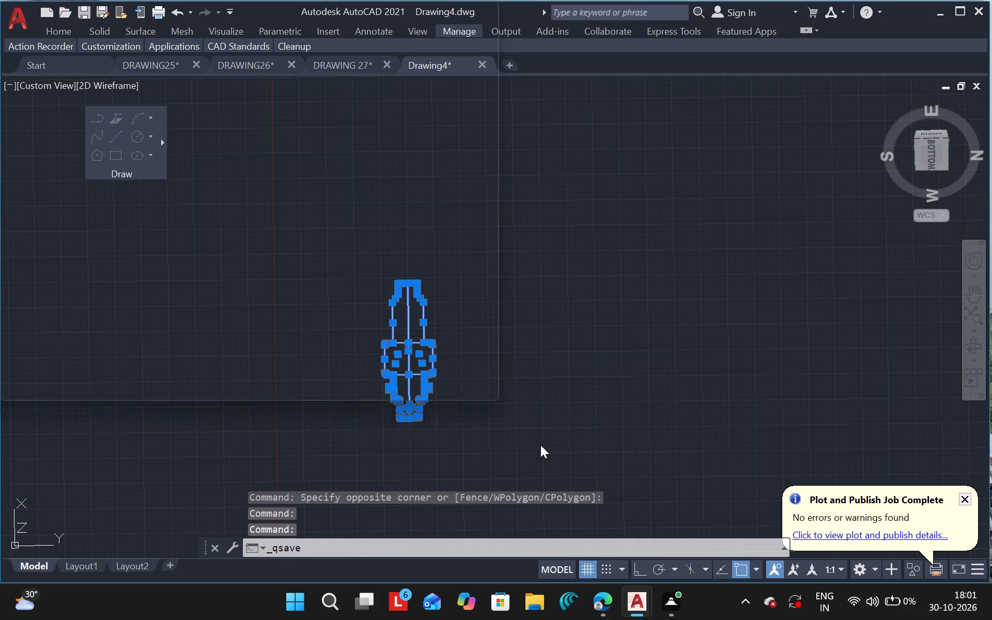
{"action": "left_click", "coordinate": [507, 444]}
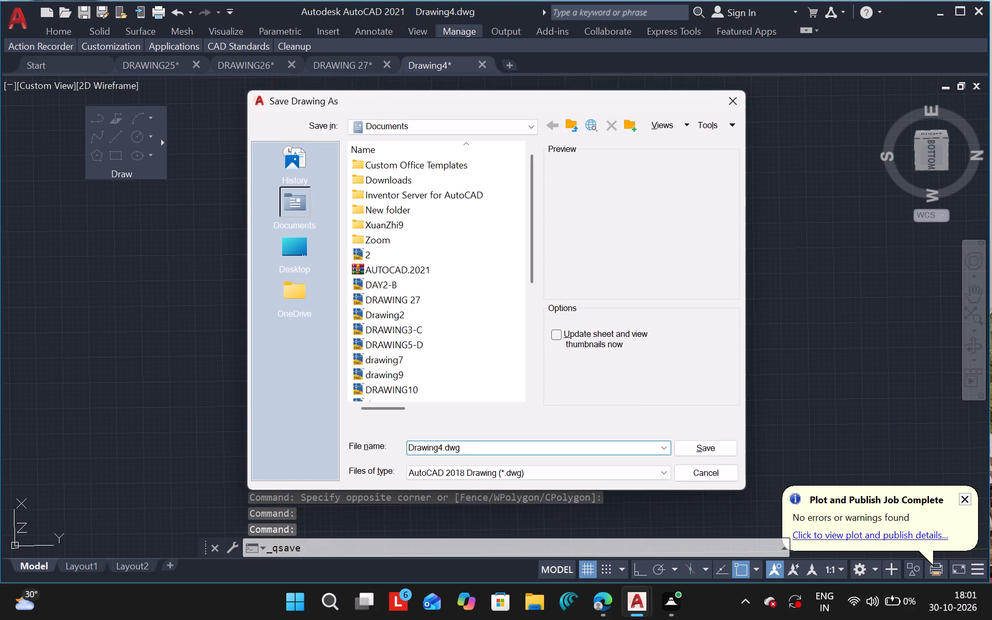
{"action": "key", "text": "BackSpace"}
{"action": "key", "text": "BackSpace"}
{"action": "key", "text": "BackSpace"}
{"action": "key", "text": "BackSpace"}
{"action": "key", "text": "BackSpace"}
{"action": "key", "text": "BackSpace"}
{"action": "key", "text": "BackSpace"}
{"action": "key", "text": "BackSpace"}
{"action": "key", "text": "BackSpace"}
{"action": "key", "text": "BackSpace"}
{"action": "key", "text": "BackSpace"}
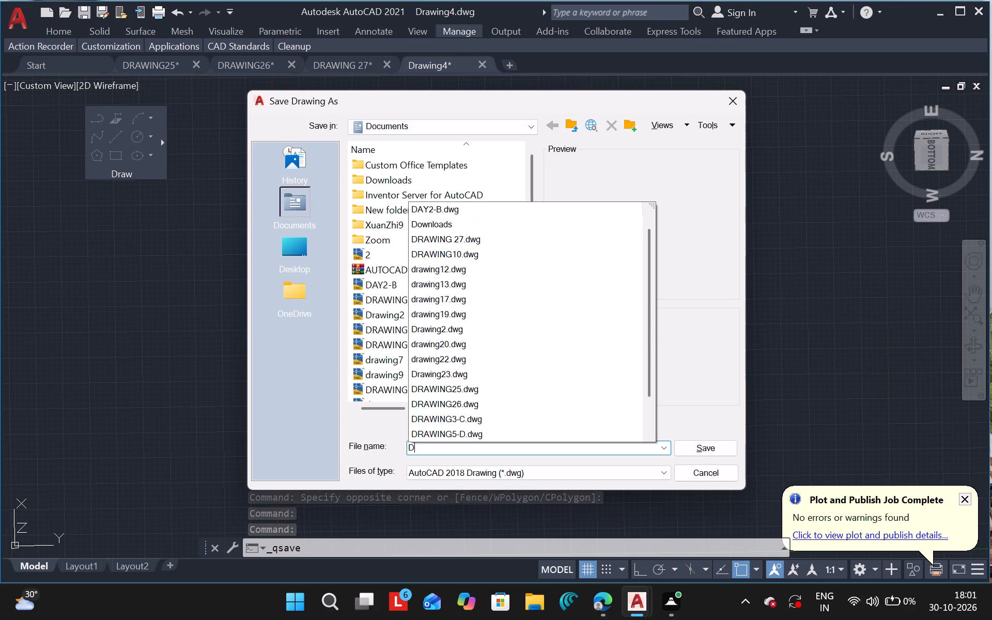
{"action": "key", "text": "BackSpace"}
{"action": "type", "text": "PRA"}
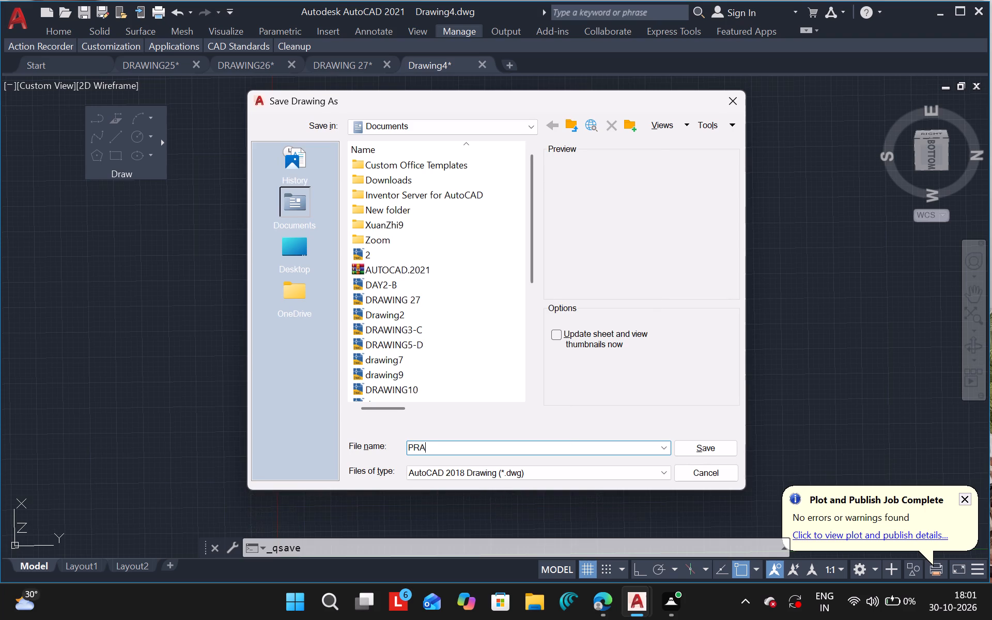
{"action": "type", "text": "VAS"}
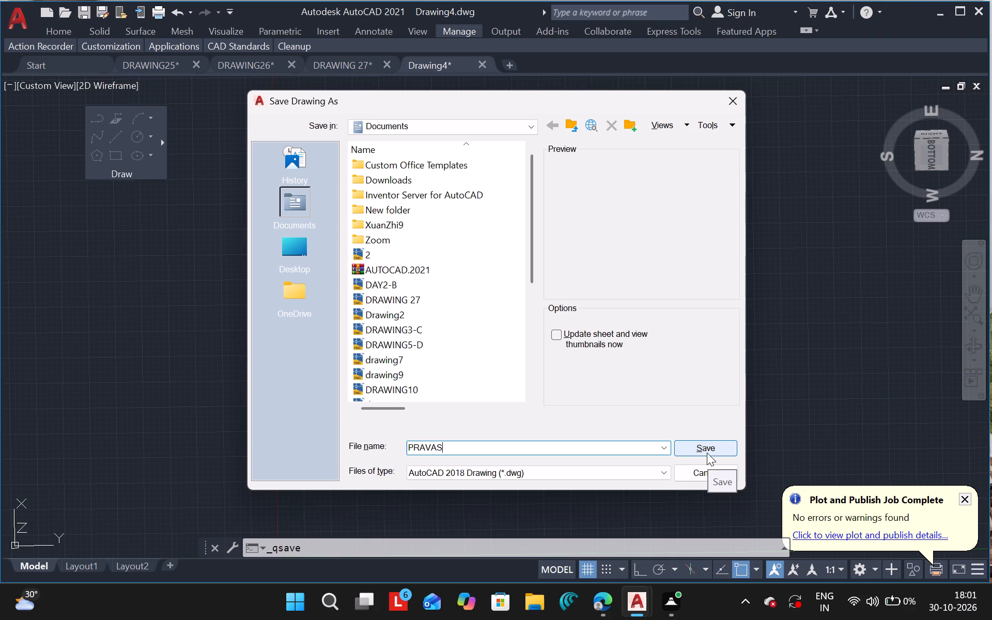
{"action": "left_click", "coordinate": [707, 453]}
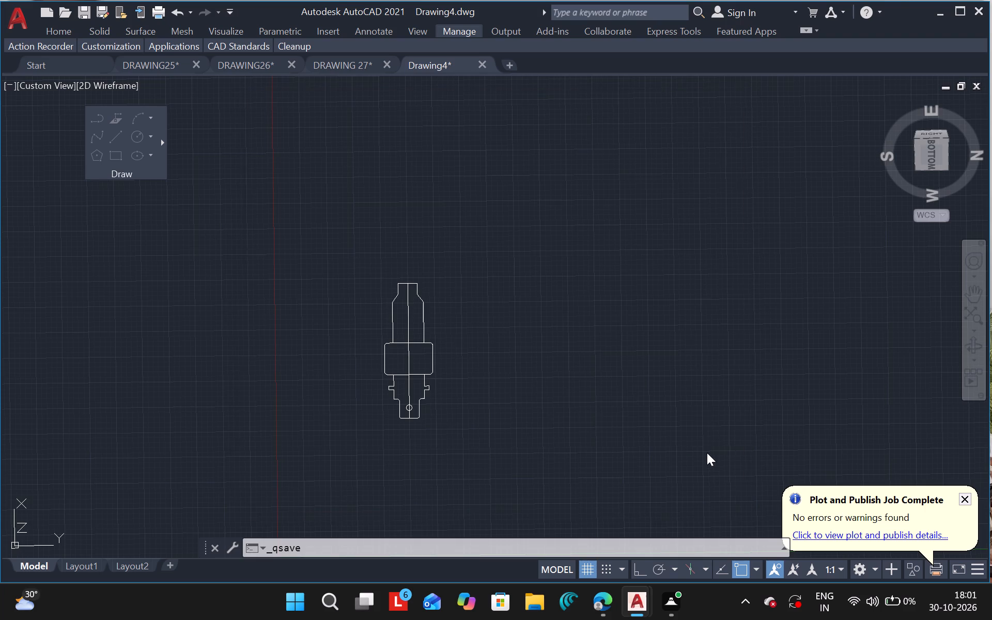
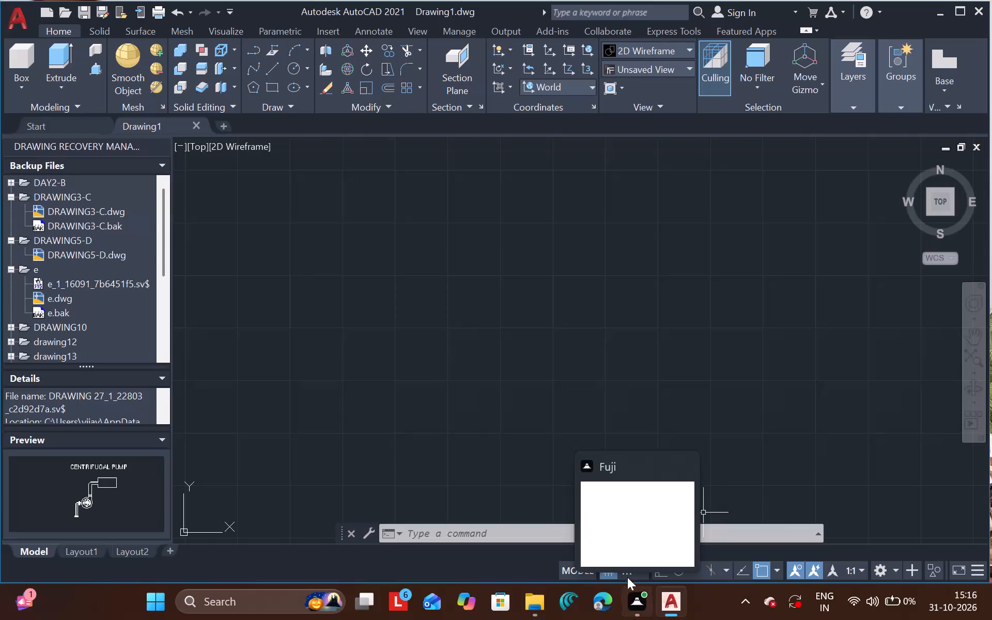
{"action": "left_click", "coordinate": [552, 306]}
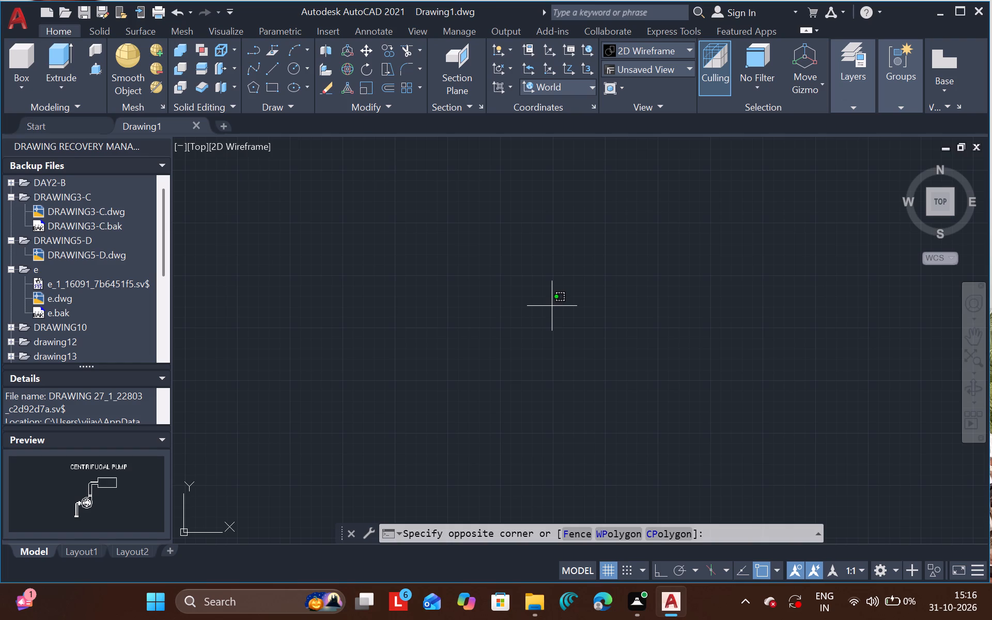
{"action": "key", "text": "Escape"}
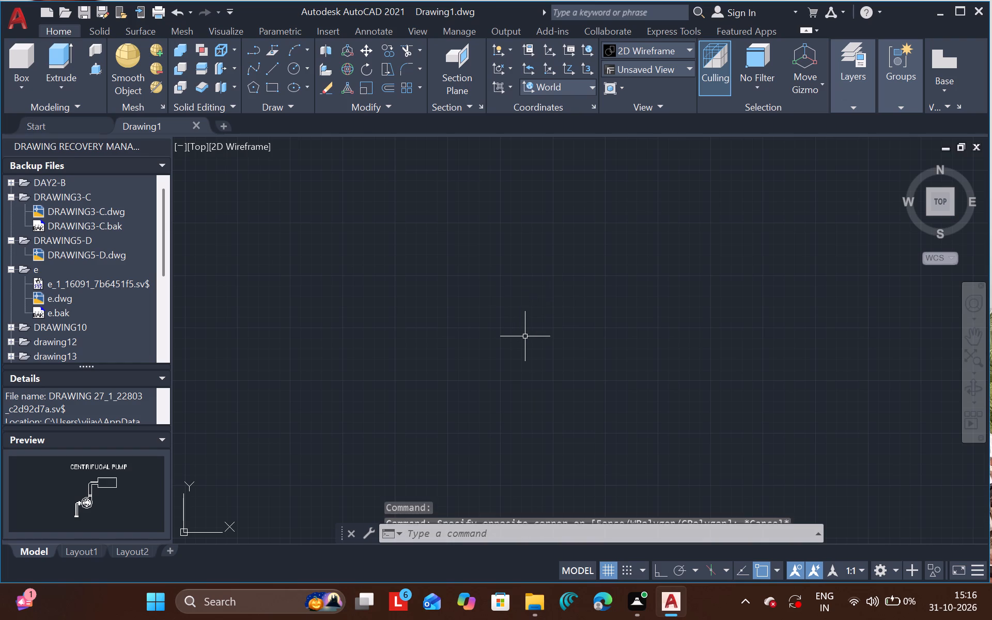